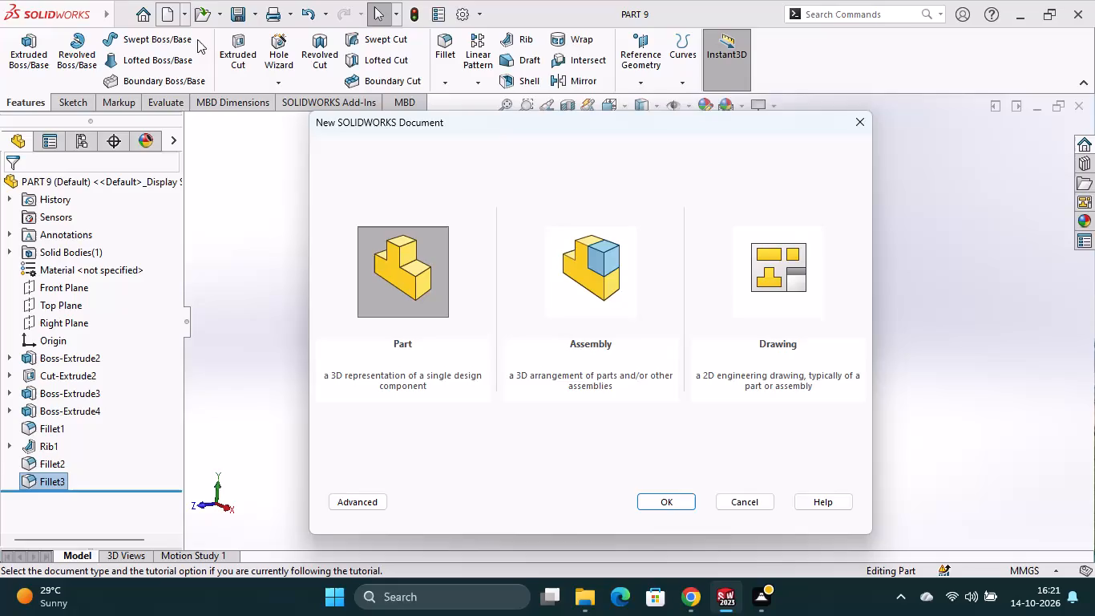
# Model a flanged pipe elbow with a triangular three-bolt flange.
# Create a new part document.
pyautogui.click(669, 503)
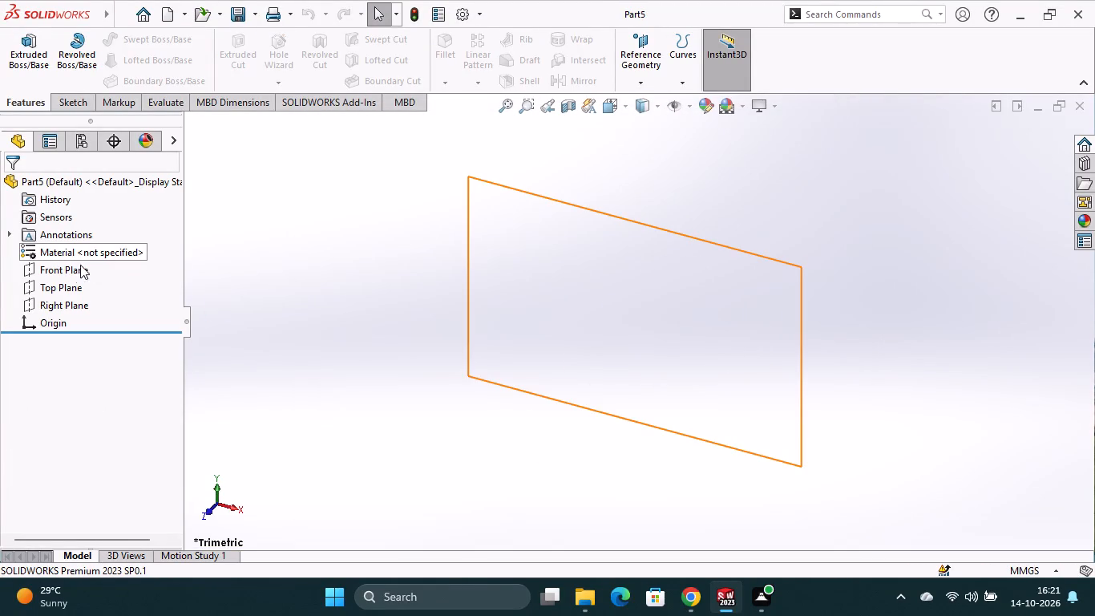
# Open a sketch on the Front Plane and draw a vertical line about 65 mm long upward from the origin.
pyautogui.click(76, 270)
pyautogui.click(94, 249)
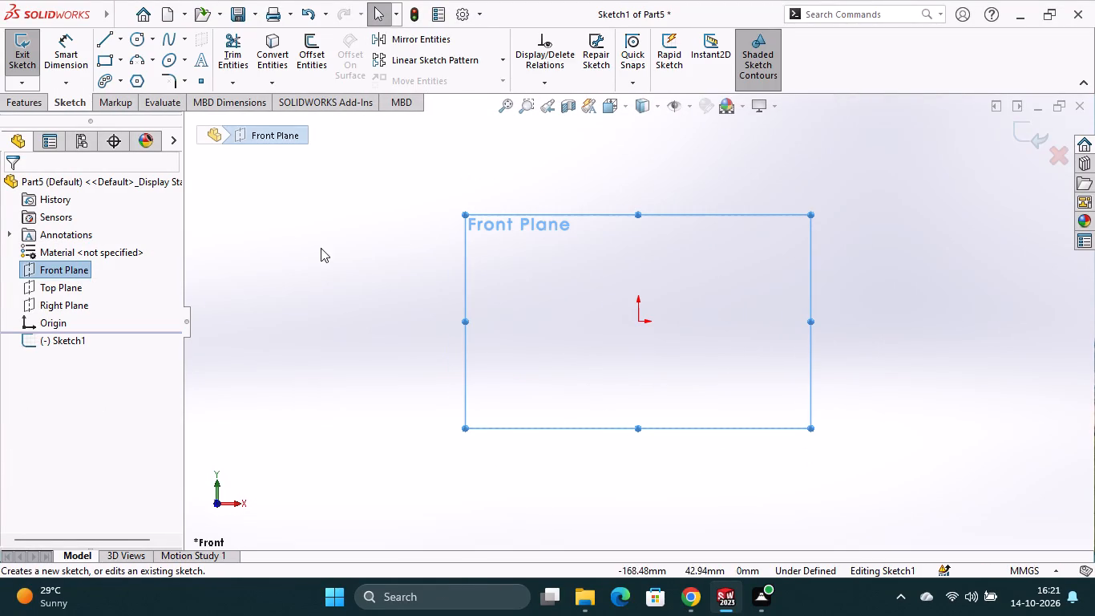
pyautogui.click(119, 39)
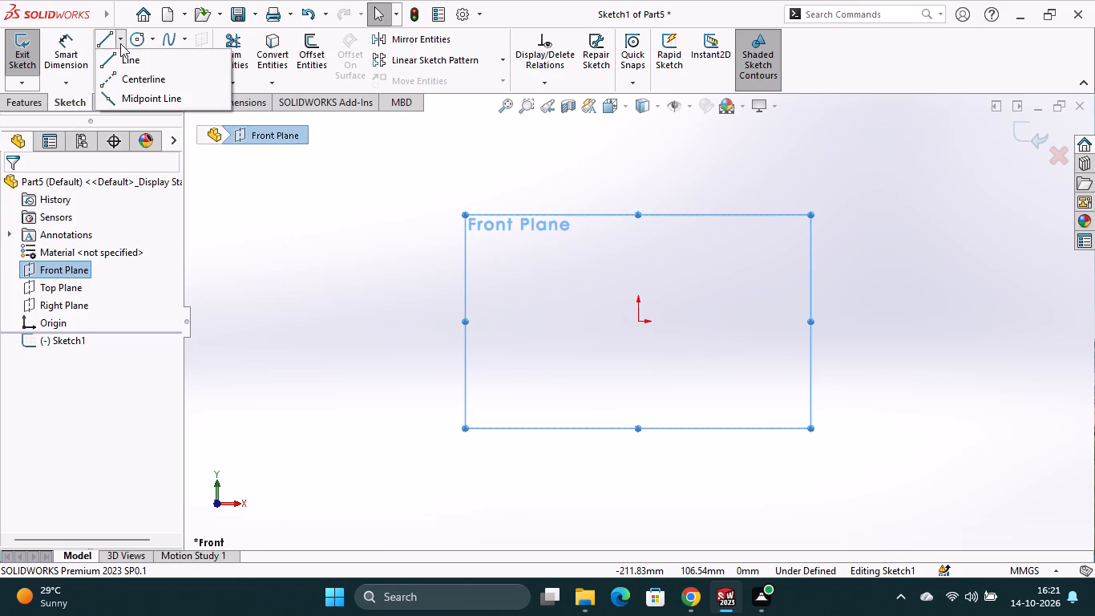
pyautogui.click(133, 63)
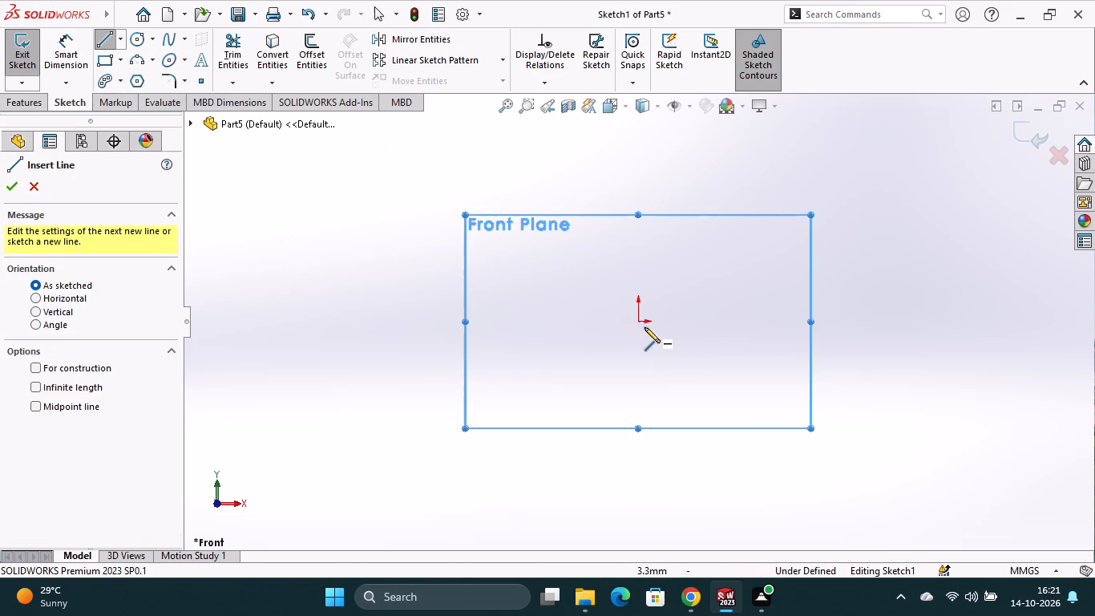
pyautogui.click(640, 321)
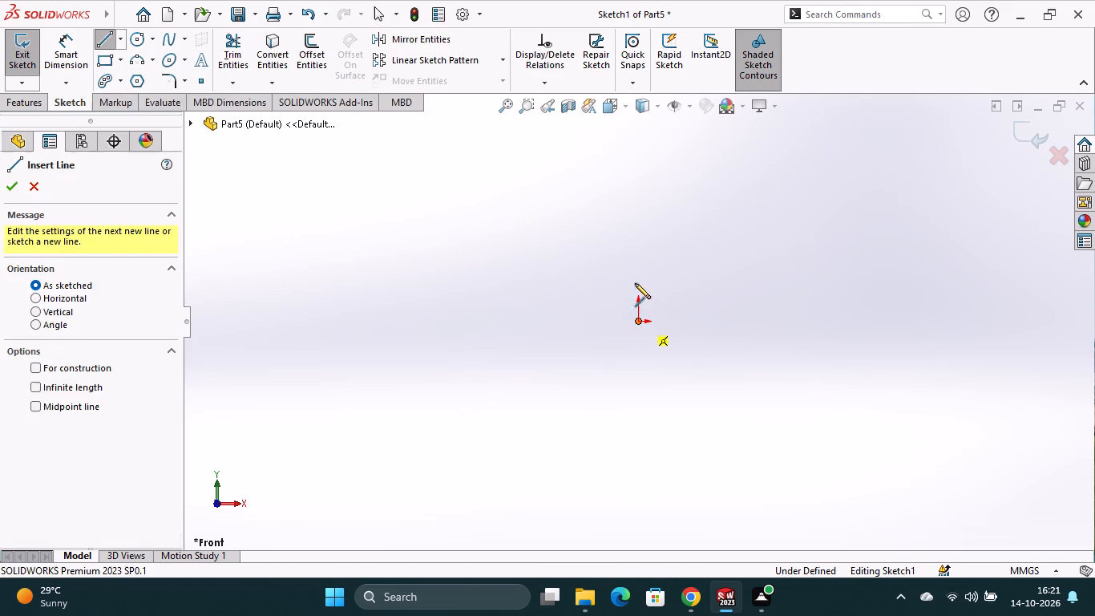
pyautogui.click(640, 195)
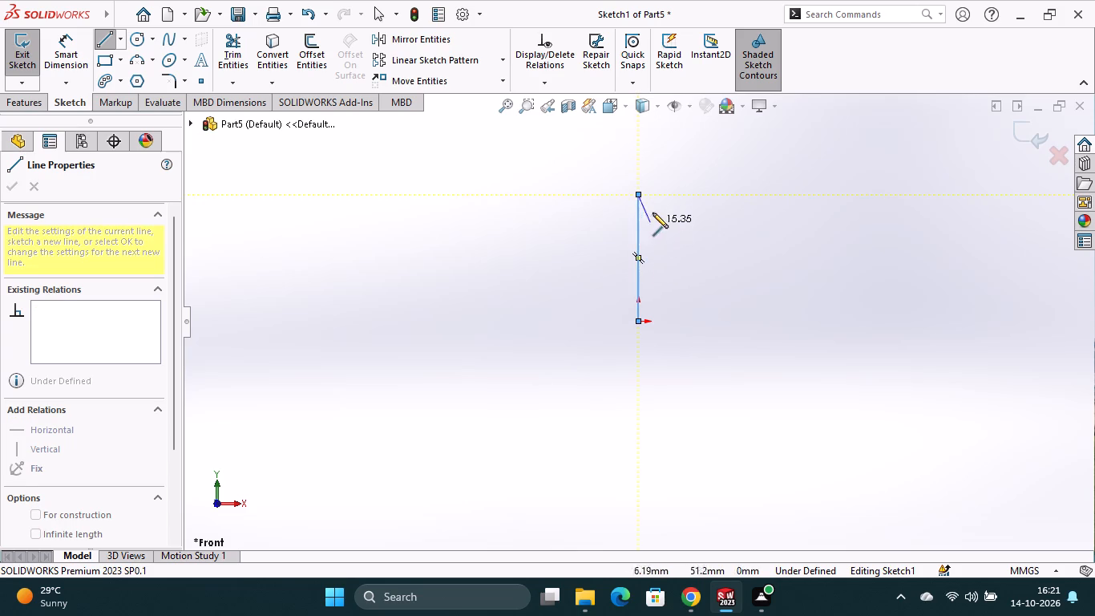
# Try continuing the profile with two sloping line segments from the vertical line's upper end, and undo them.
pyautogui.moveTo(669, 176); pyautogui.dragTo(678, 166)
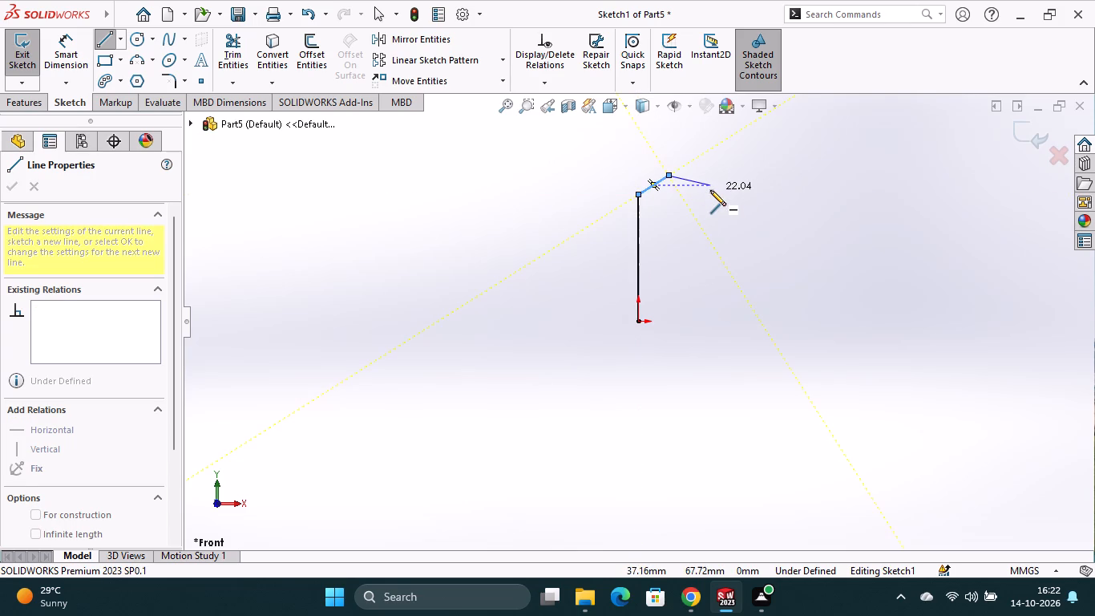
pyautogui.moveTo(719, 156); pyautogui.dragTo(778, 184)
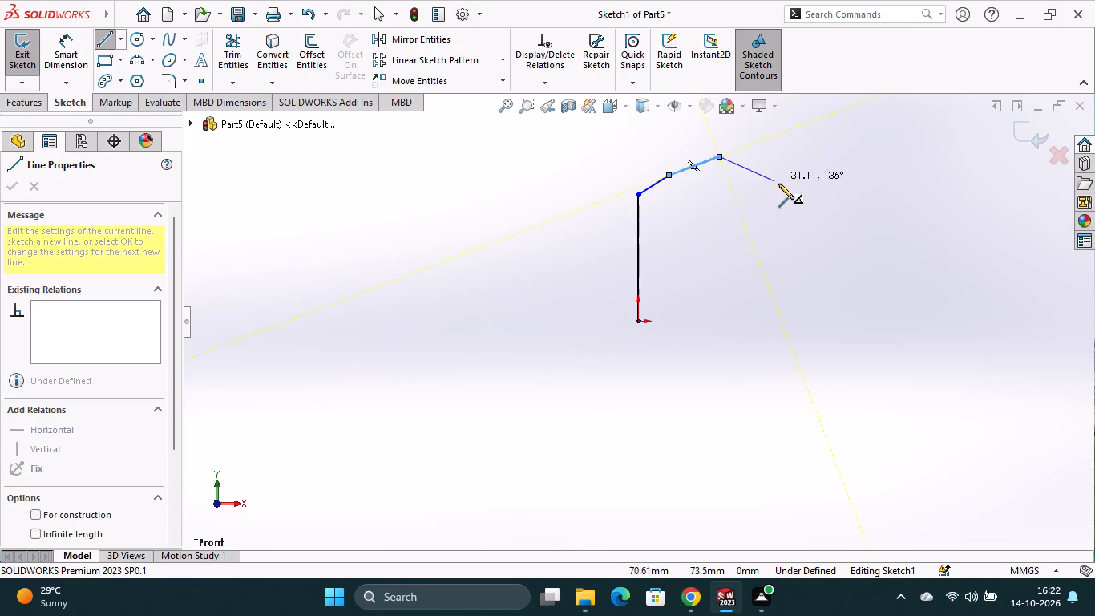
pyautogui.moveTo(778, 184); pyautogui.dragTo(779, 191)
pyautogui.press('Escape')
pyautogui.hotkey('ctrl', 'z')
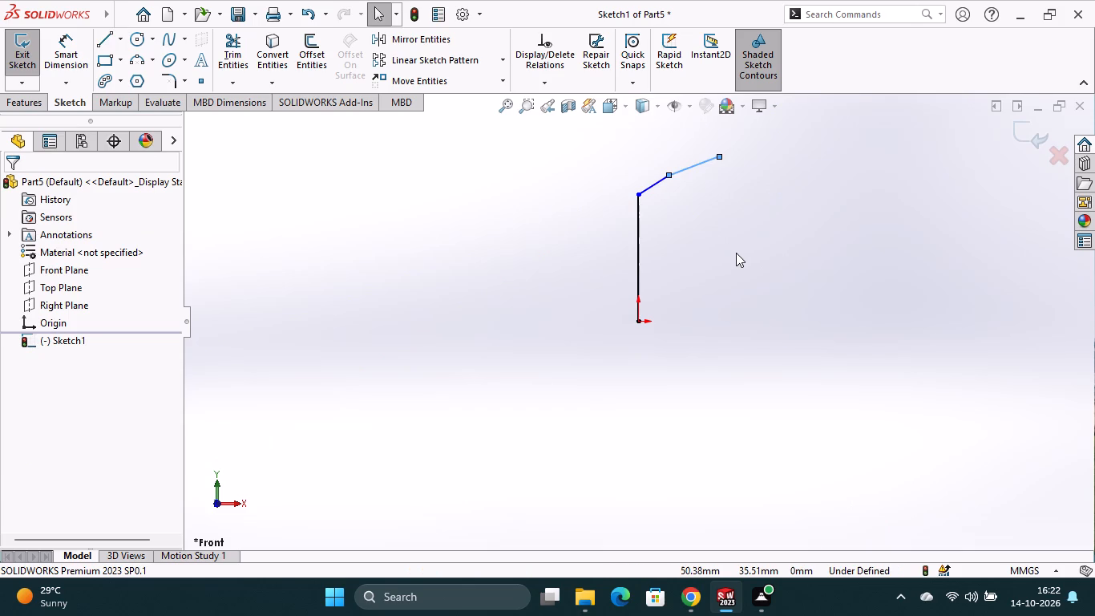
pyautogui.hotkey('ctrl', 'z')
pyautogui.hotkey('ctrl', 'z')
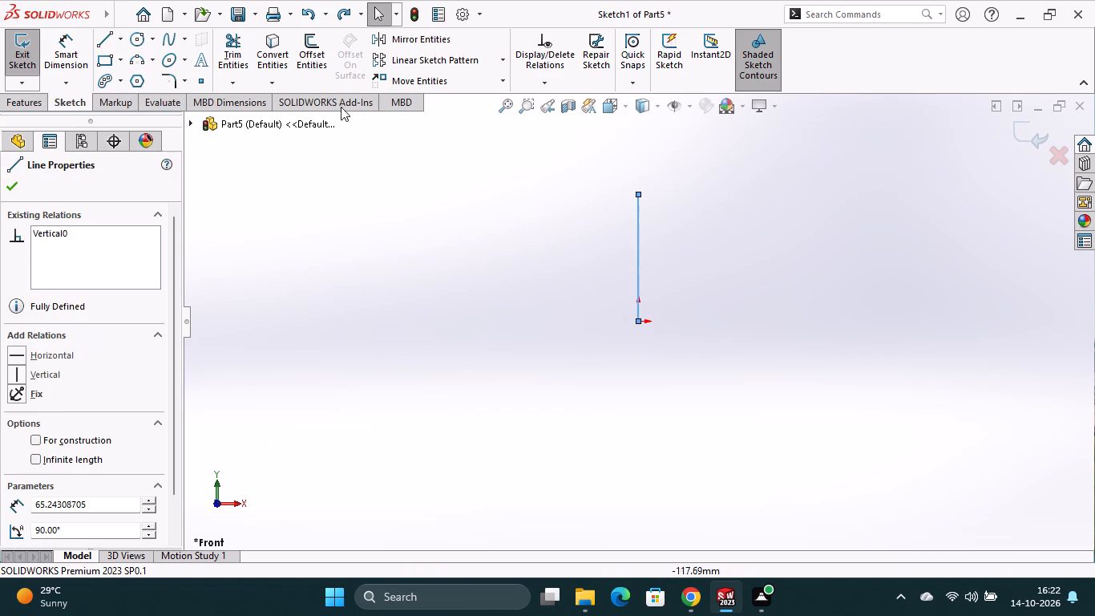
# Draw a three-point arc of about 90° and 23 mm radius, curving up and right from the vertical line's upper end.
pyautogui.click(138, 63)
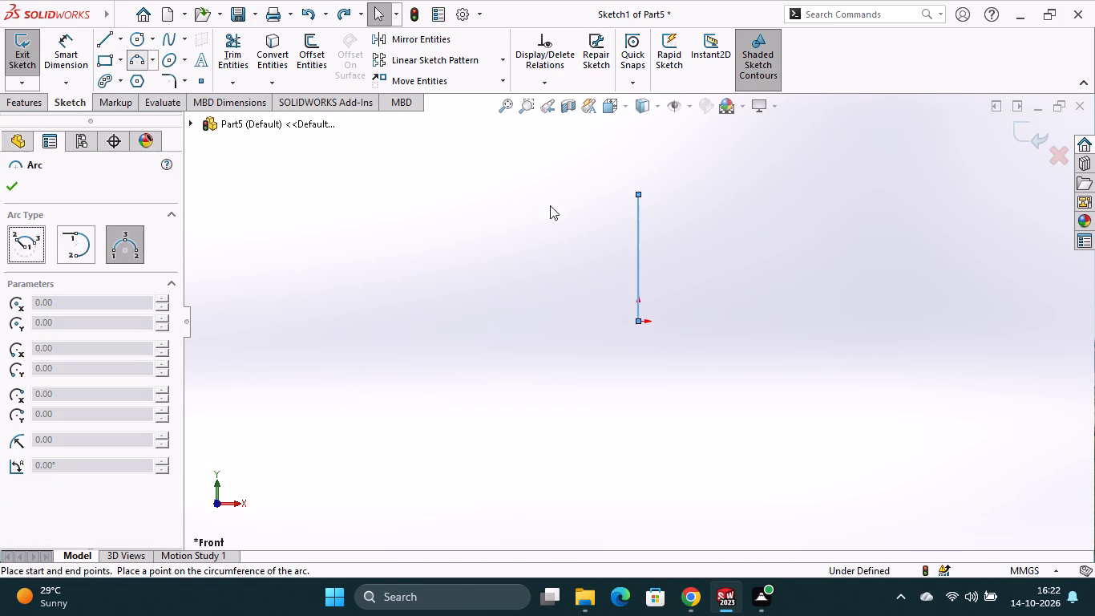
pyautogui.click(637, 193)
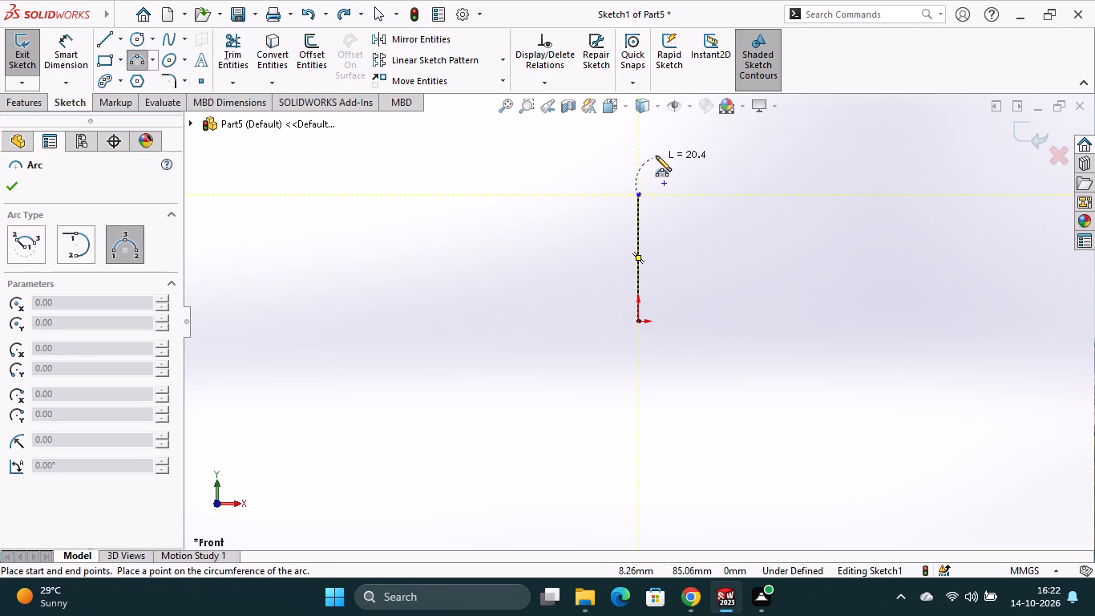
pyautogui.click(686, 152)
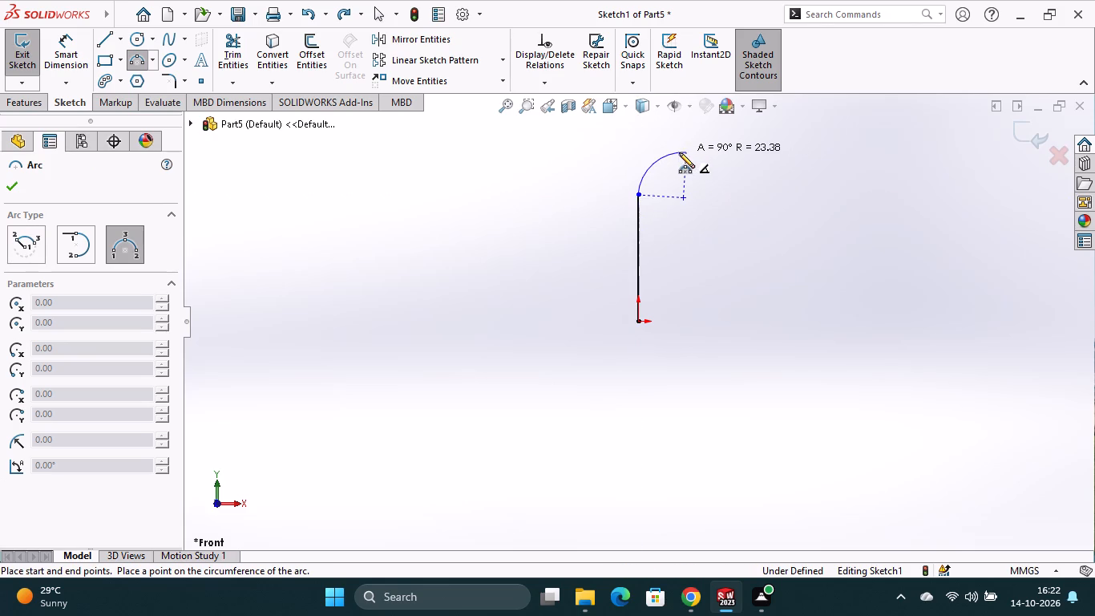
pyautogui.click(678, 153)
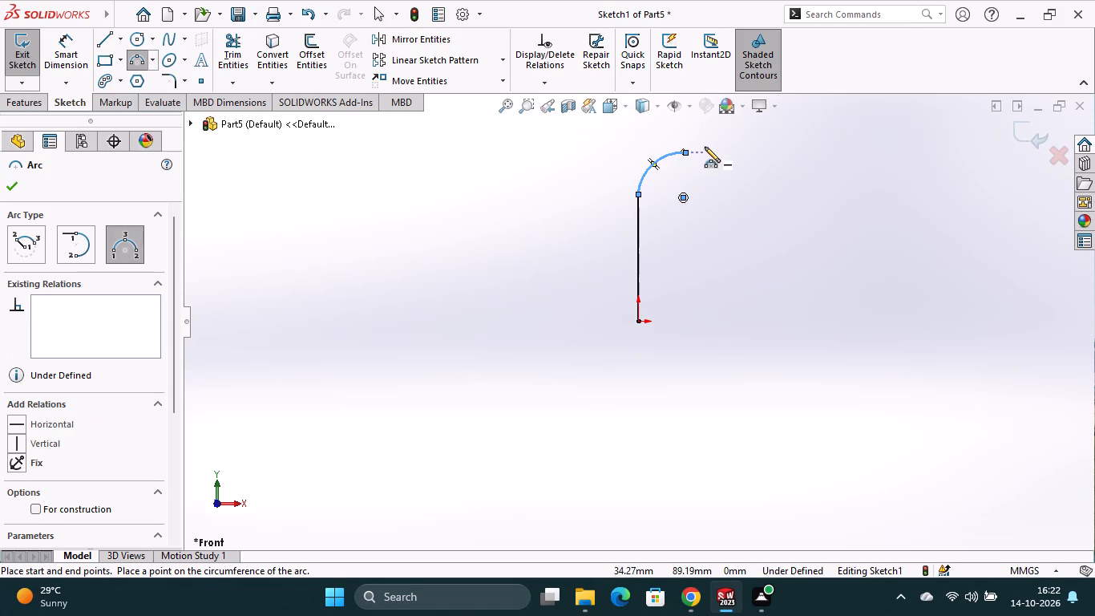
# Draw a second three-point arc, slightly more than a semicircle, rising from the first arc's upper end and bulging to the right.
pyautogui.scroll(2, 713, 146)
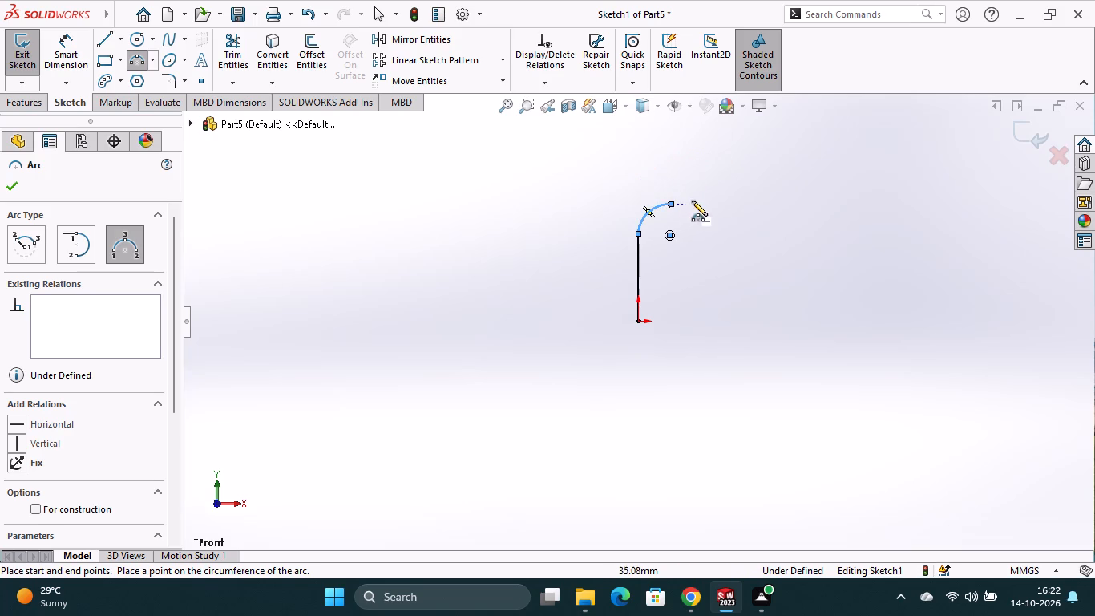
pyautogui.click(672, 205)
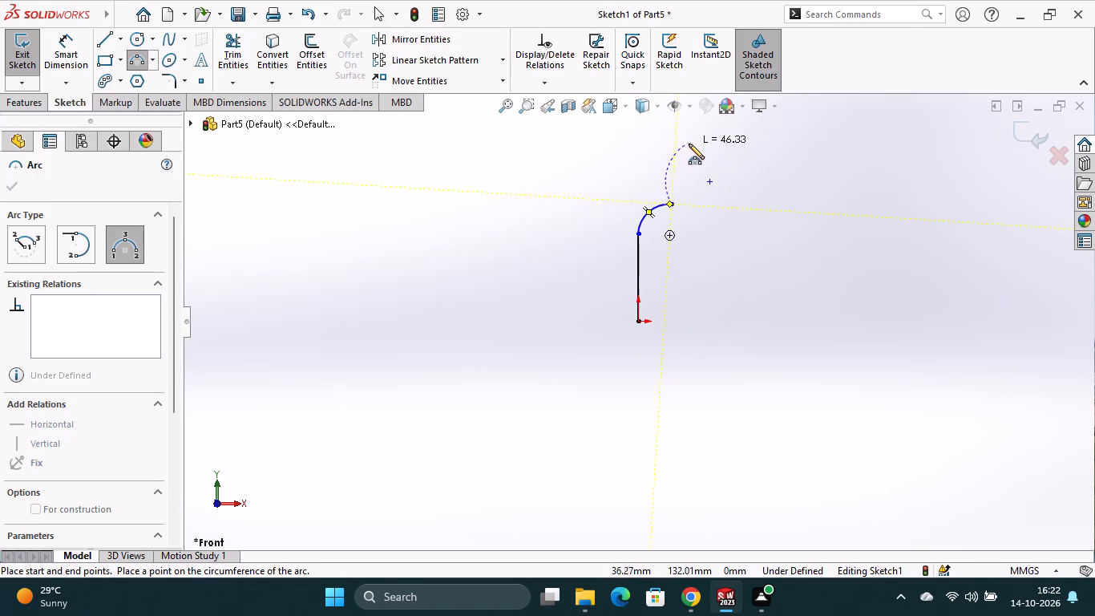
pyautogui.click(660, 147)
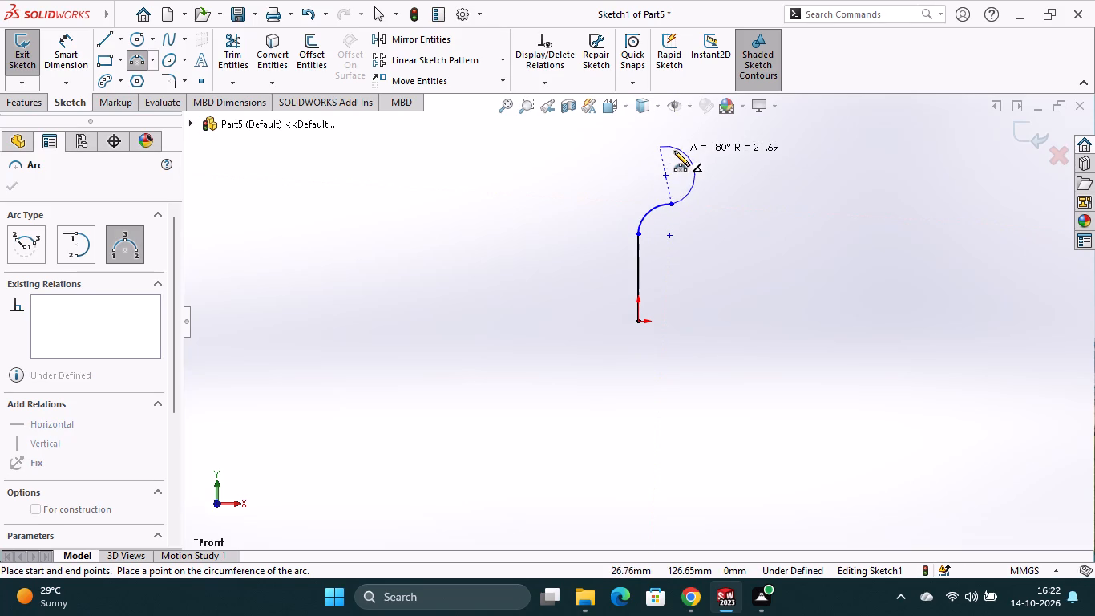
pyautogui.click(709, 164)
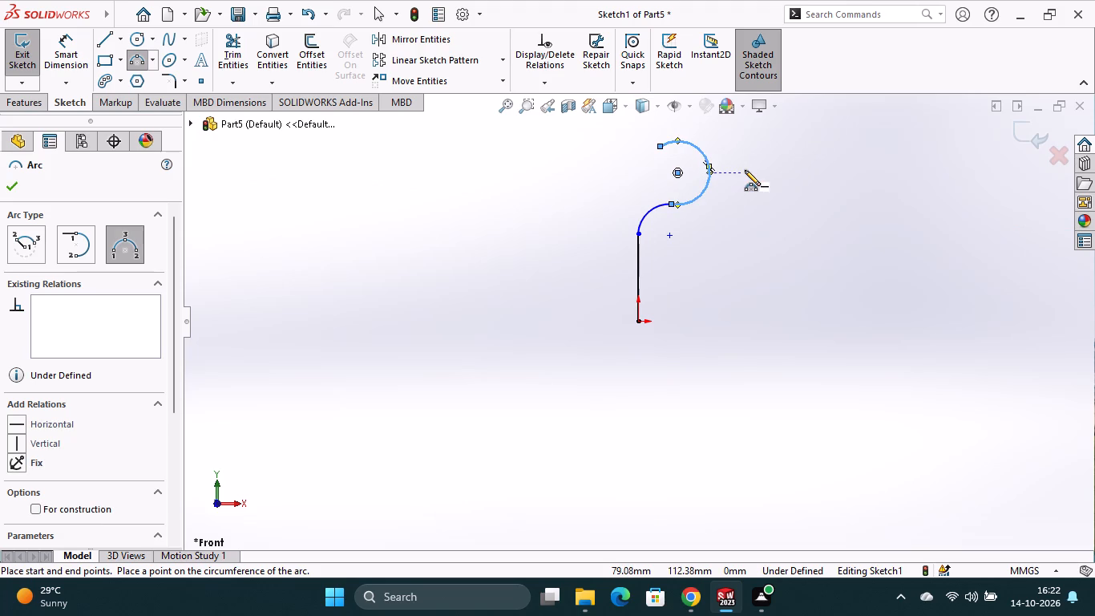
pyautogui.press('Escape')
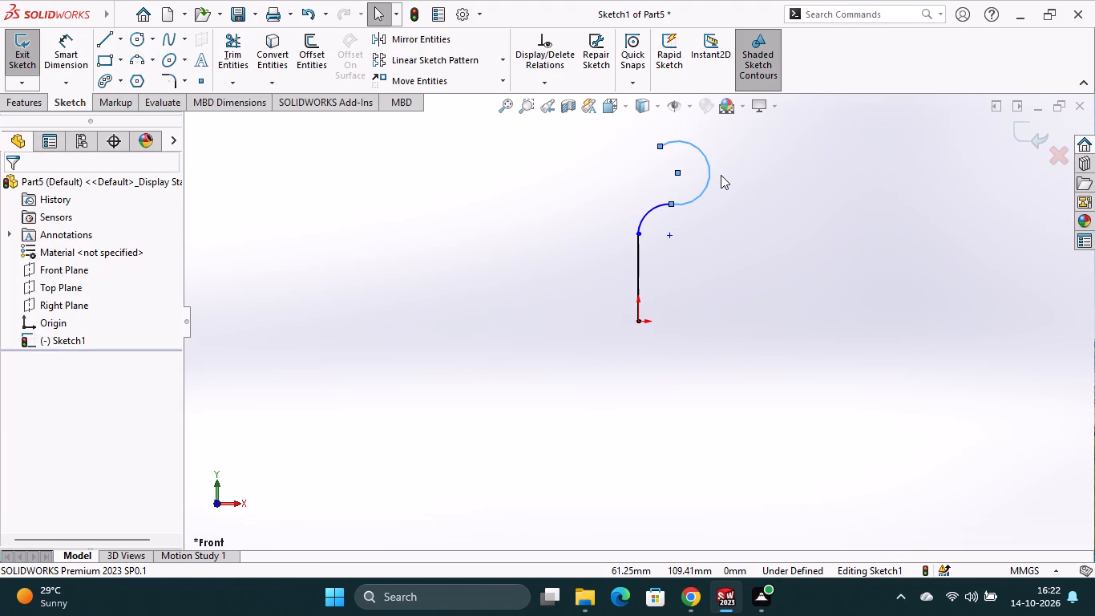
# Draw a vertical line directly above the second arc's centre, ending on the top of that arc.
pyautogui.scroll(3, 721, 176)
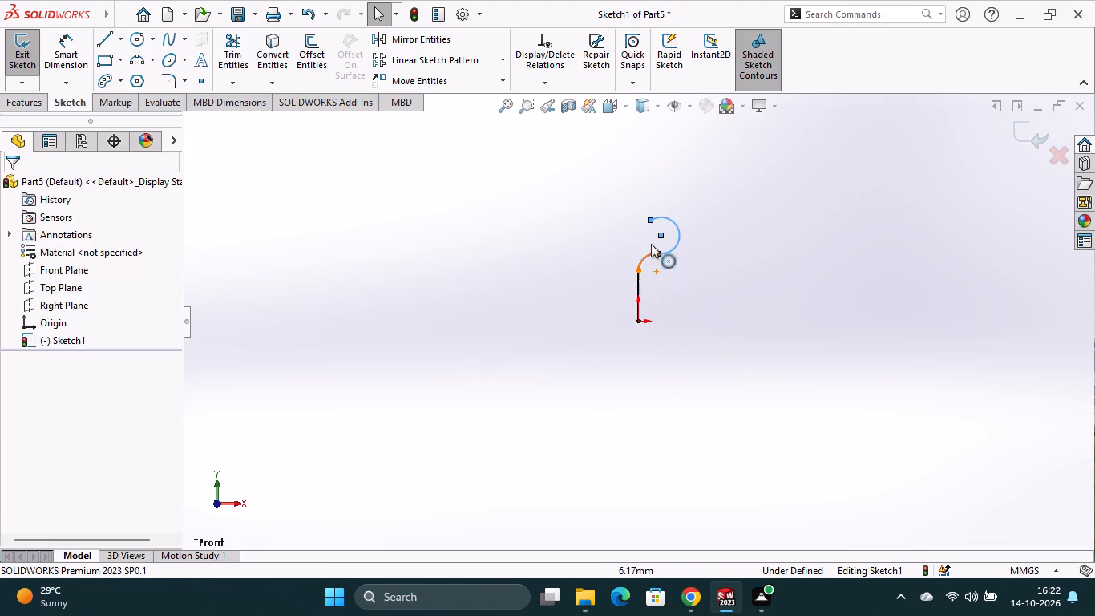
pyautogui.click(652, 222)
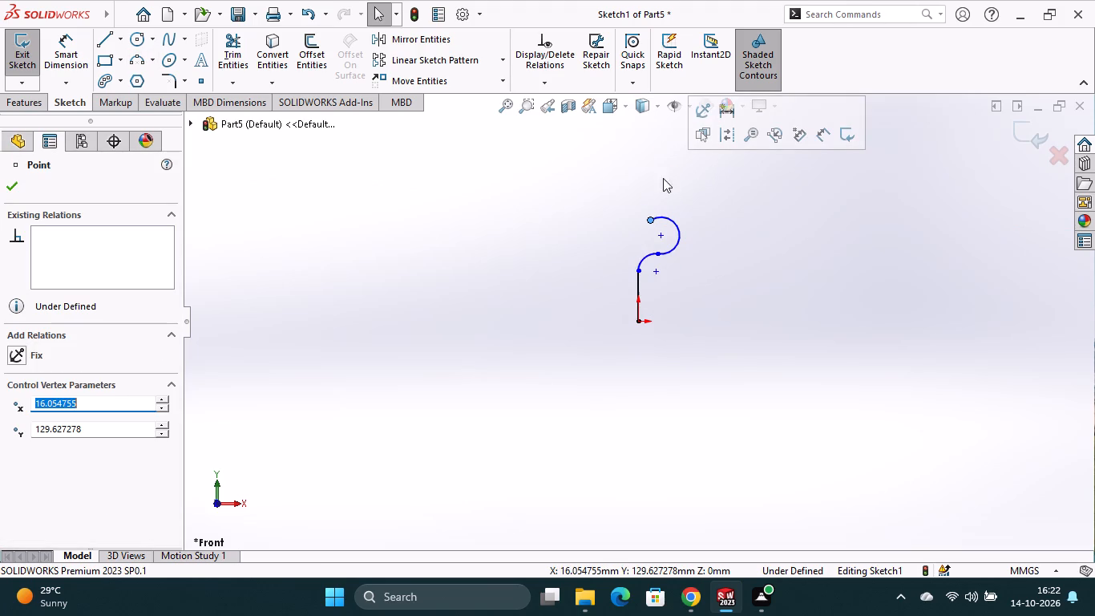
pyautogui.press('Escape')
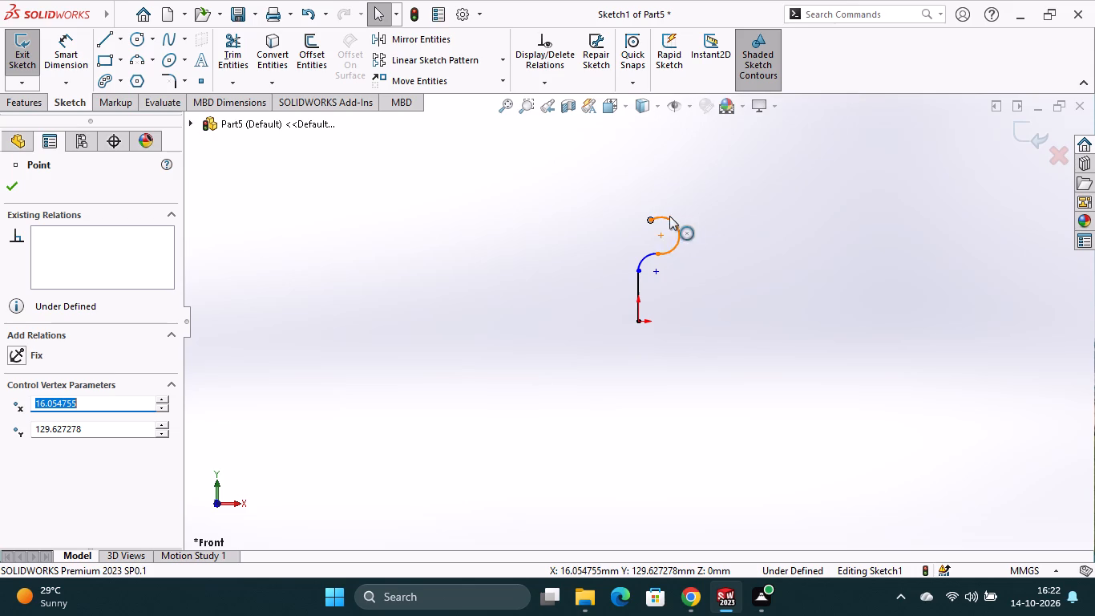
pyautogui.click(103, 36)
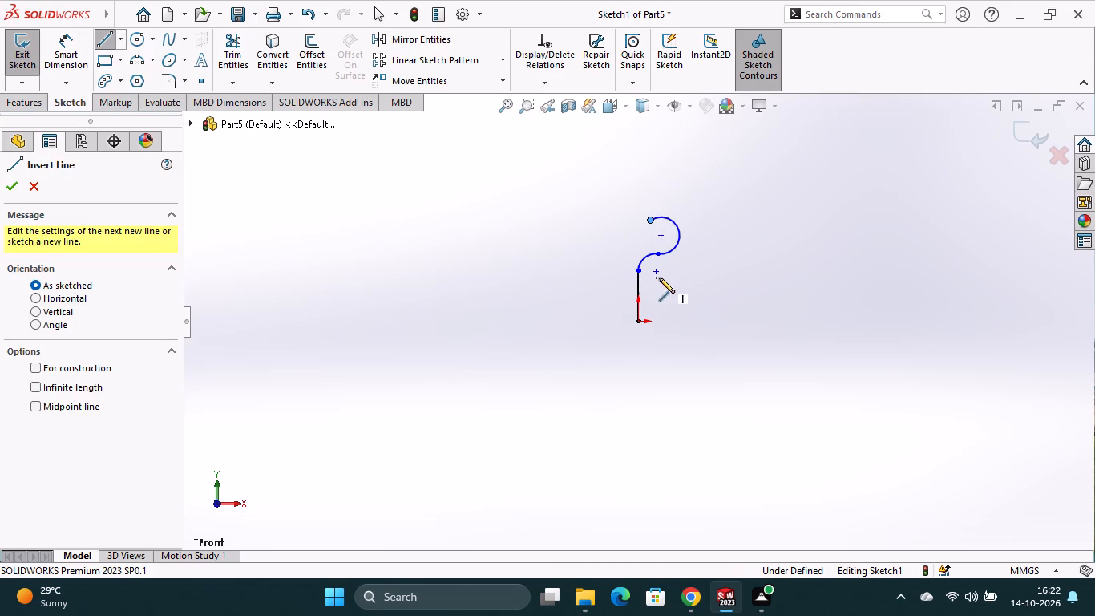
pyautogui.click(661, 161)
pyautogui.click(662, 217)
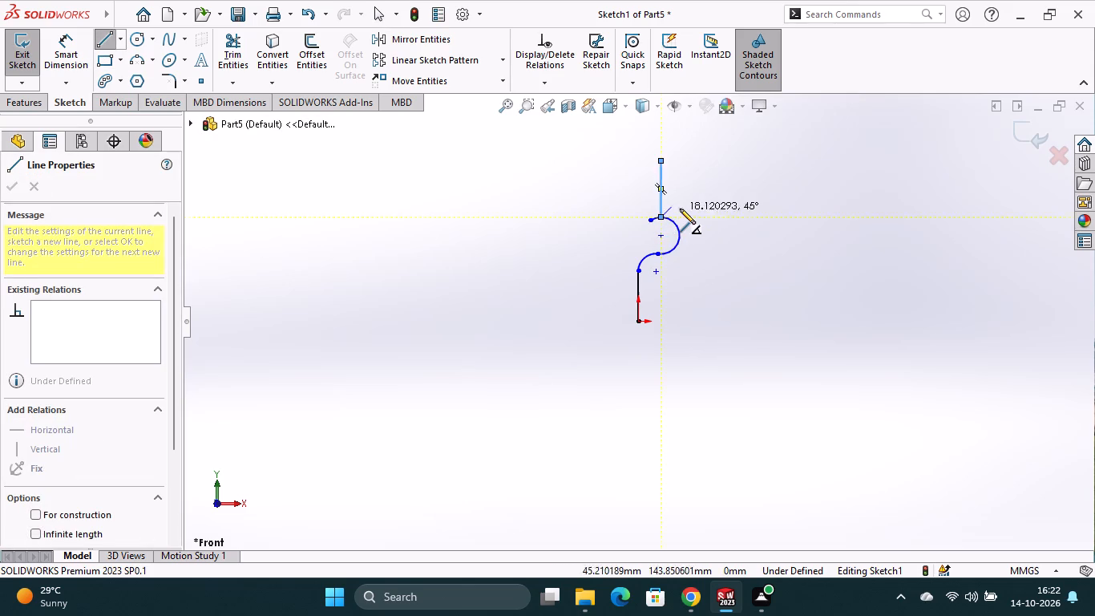
pyautogui.press('Escape')
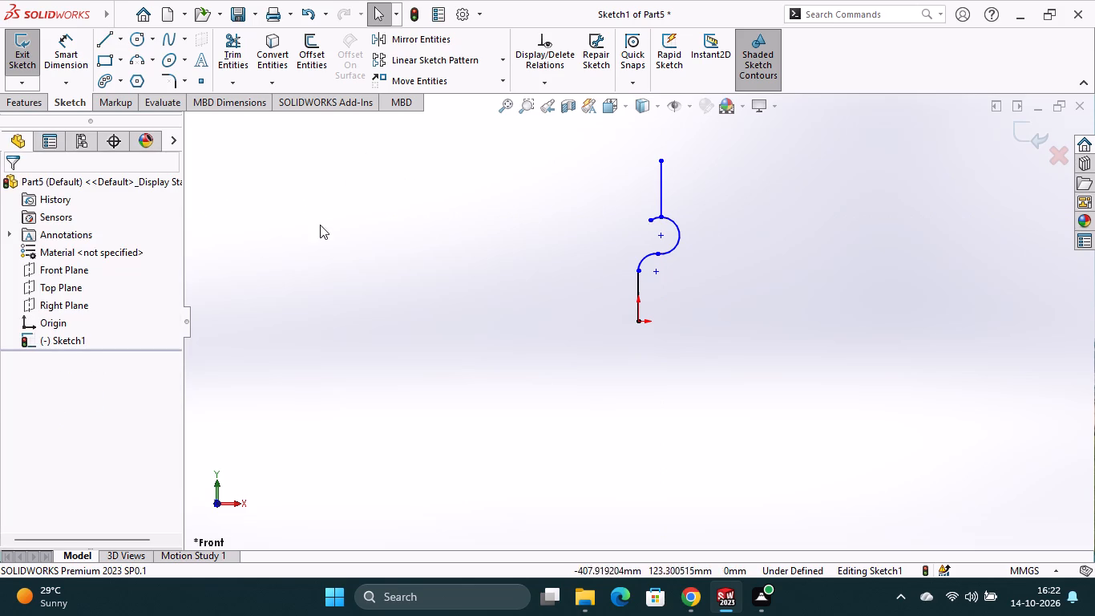
# Trim the short end of the upper arc that extends left past the upper vertical line.
pyautogui.click(232, 59)
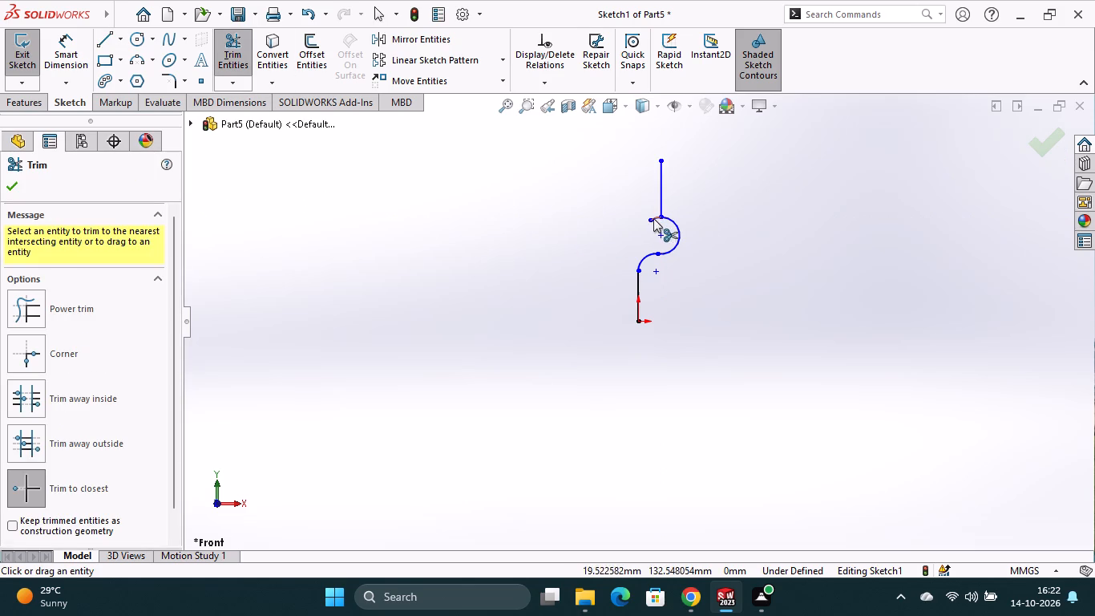
pyautogui.click(653, 218)
pyautogui.press('Escape')
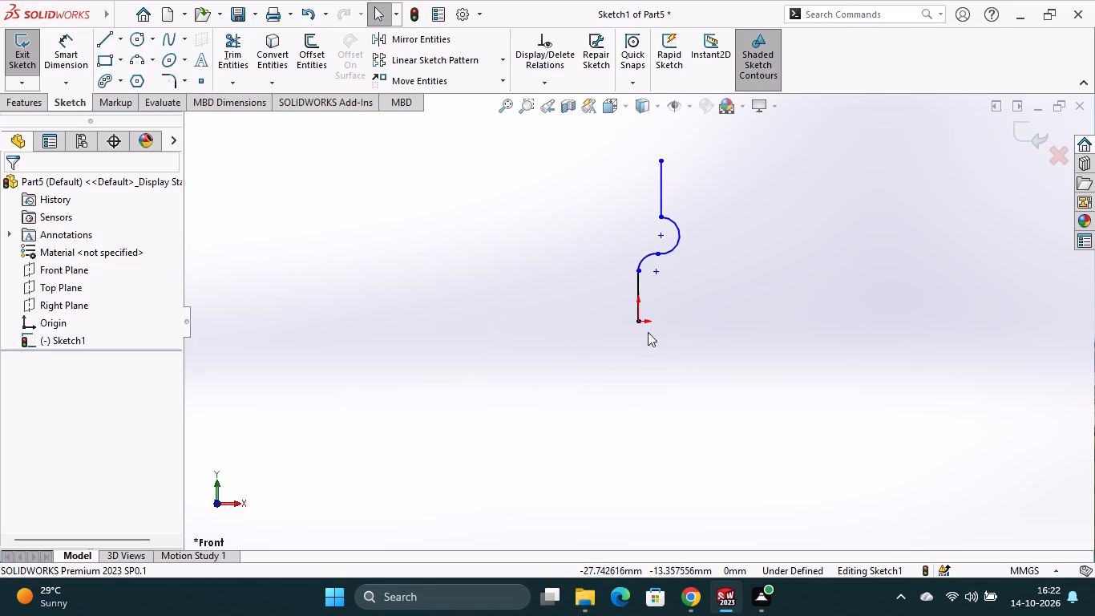
pyautogui.press('Escape')
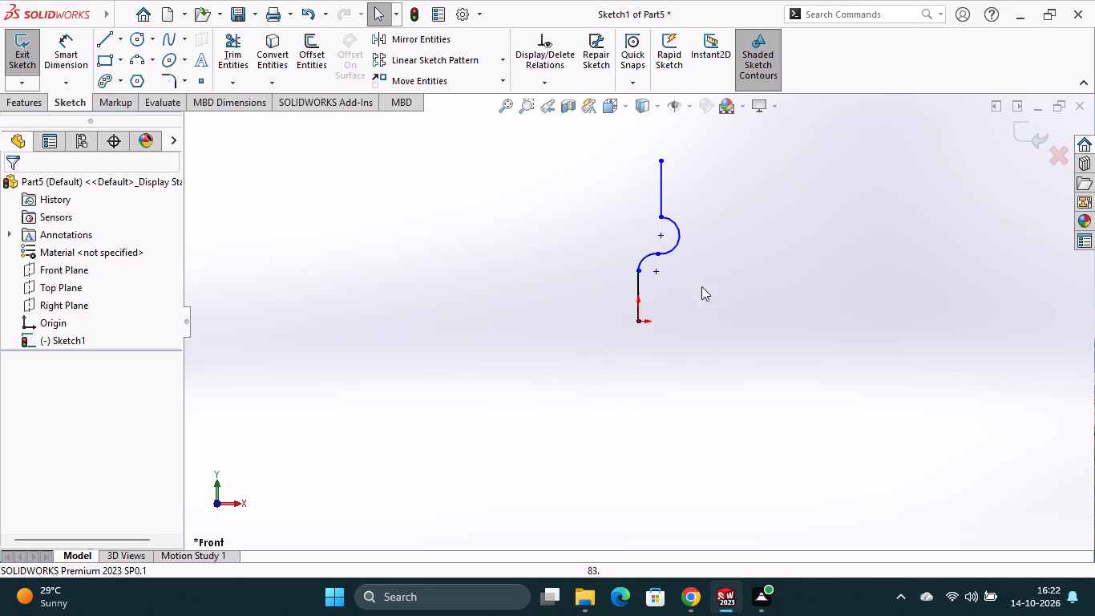
# Dimension the lower vertical line's length as 60 mm.
pyautogui.click(61, 55)
pyautogui.click(637, 286)
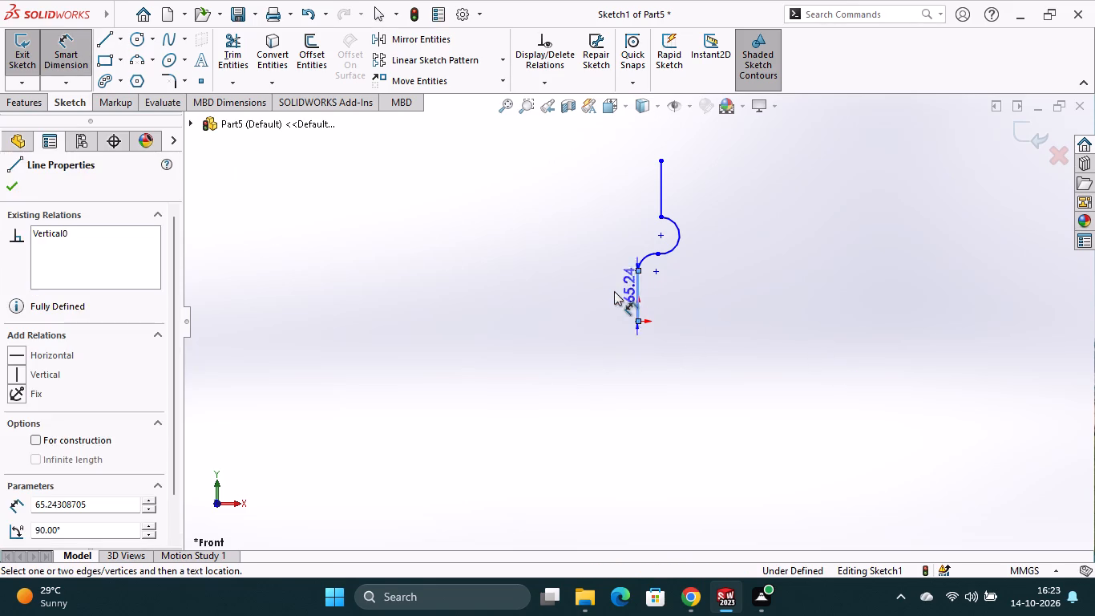
pyautogui.click(612, 292)
pyautogui.write('60')
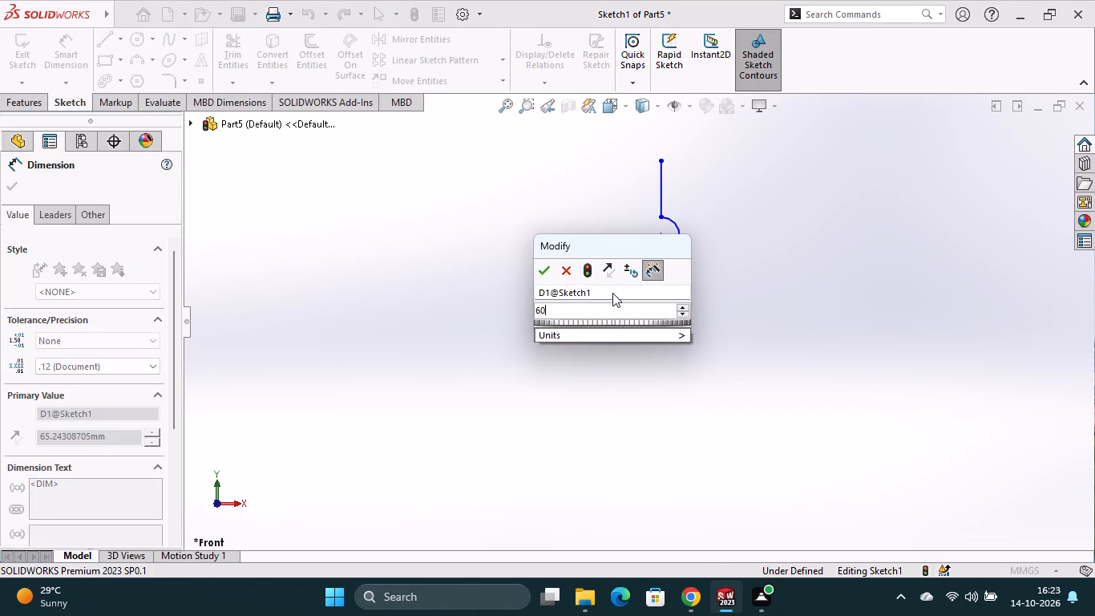
pyautogui.press('Return')
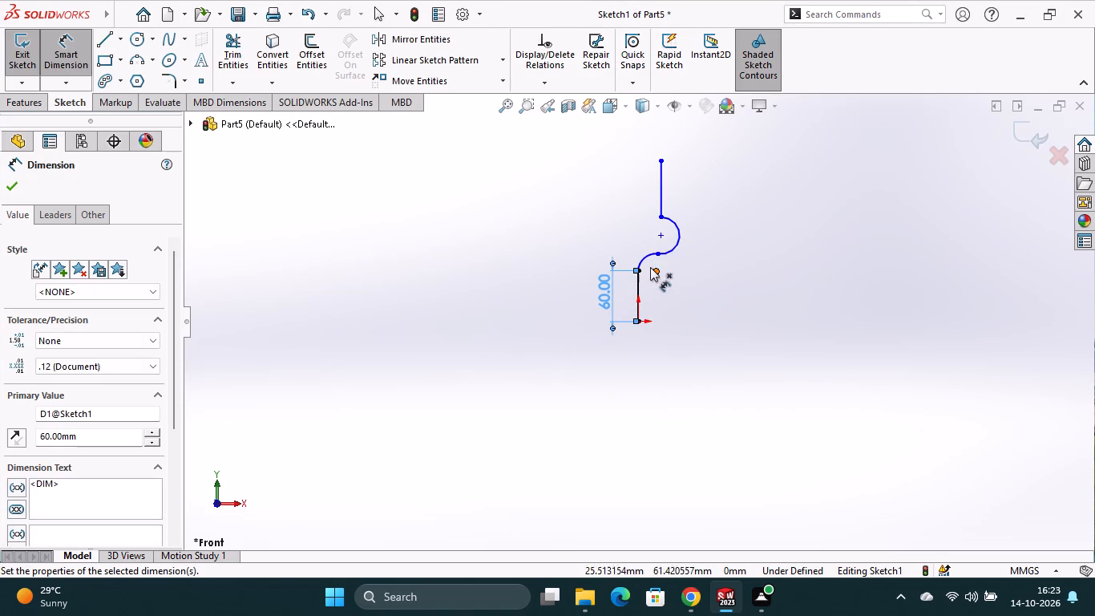
# Dimension the lower arc with a radius of 60 mm.
pyautogui.click(644, 258)
pyautogui.click(680, 289)
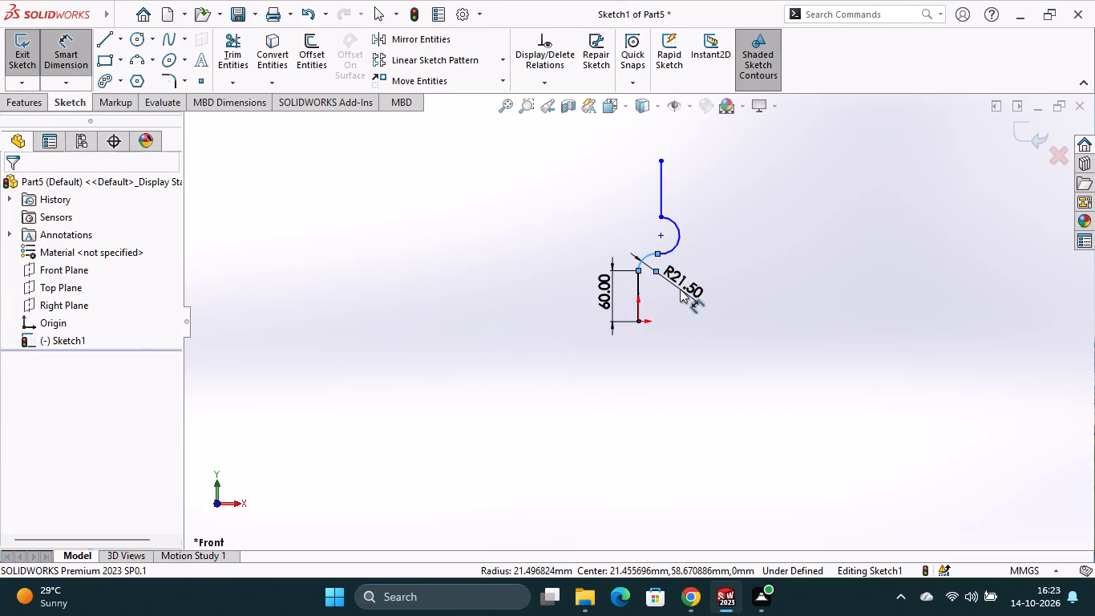
pyautogui.write('60')
pyautogui.press('Return')
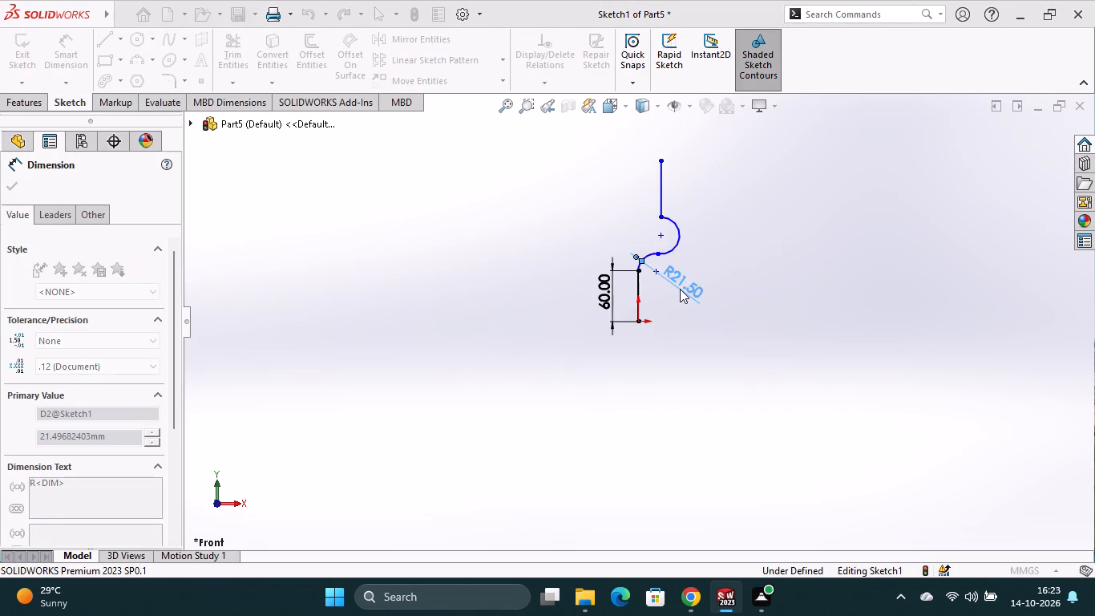
# Dimension the upper arc with a radius of 60 mm.
pyautogui.click(714, 205)
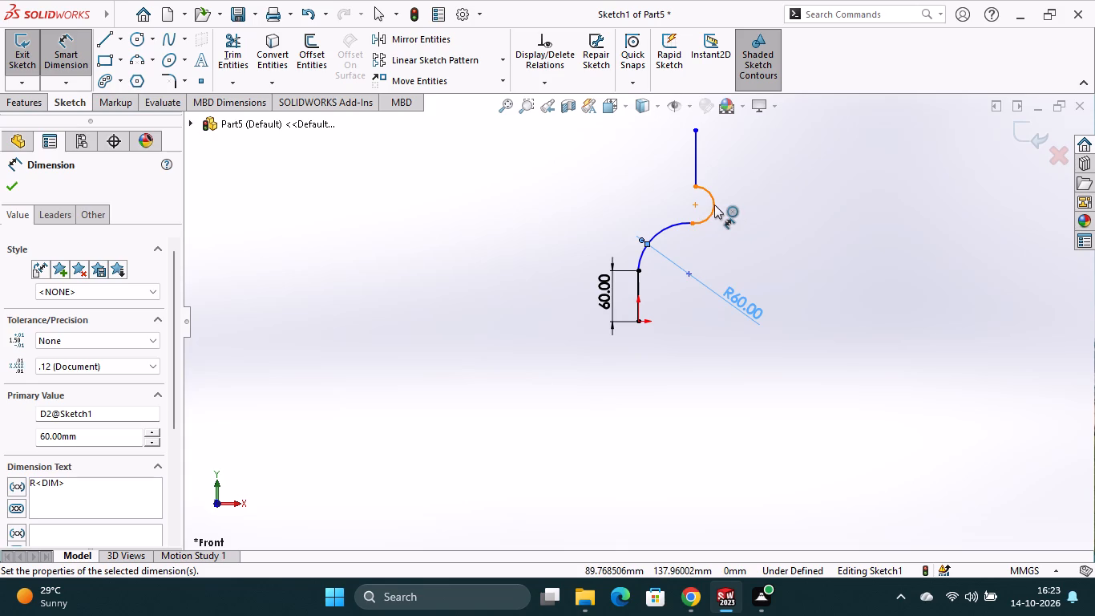
pyautogui.click(657, 192)
pyautogui.write('60')
pyautogui.press('Return')
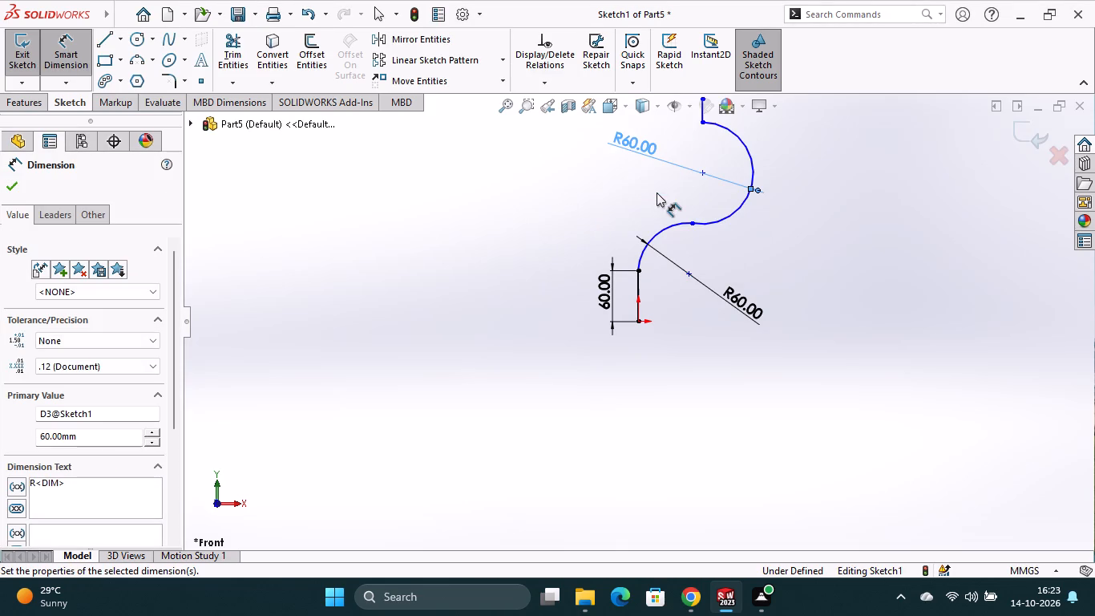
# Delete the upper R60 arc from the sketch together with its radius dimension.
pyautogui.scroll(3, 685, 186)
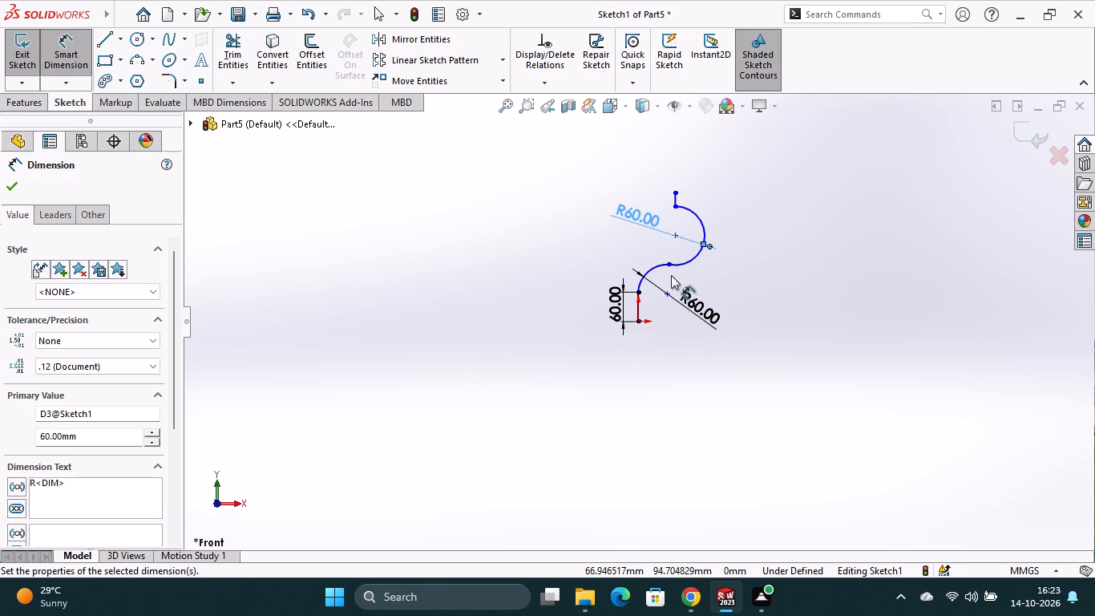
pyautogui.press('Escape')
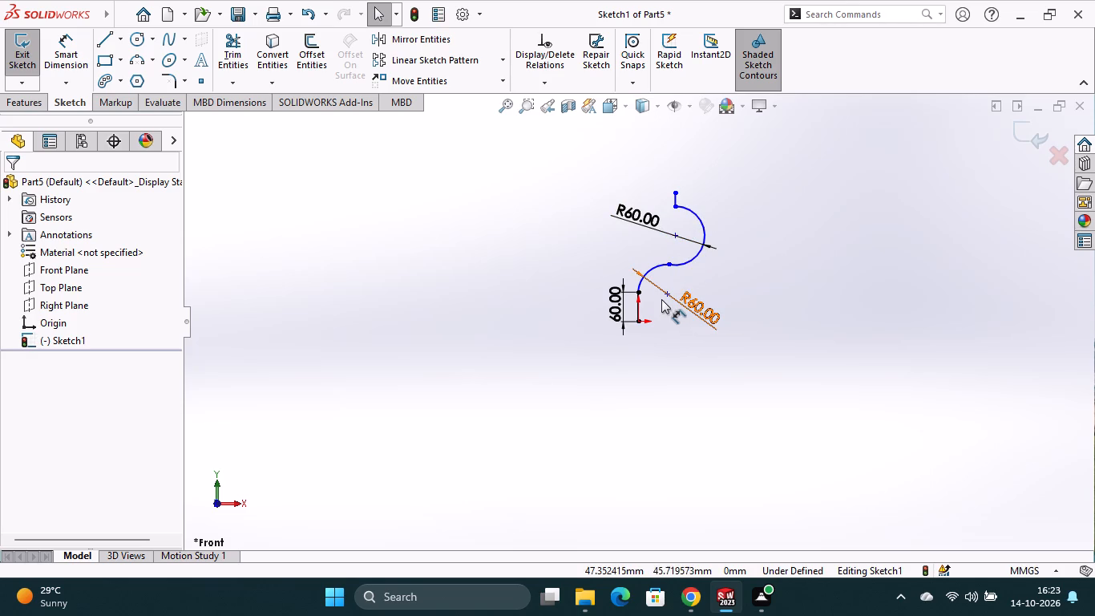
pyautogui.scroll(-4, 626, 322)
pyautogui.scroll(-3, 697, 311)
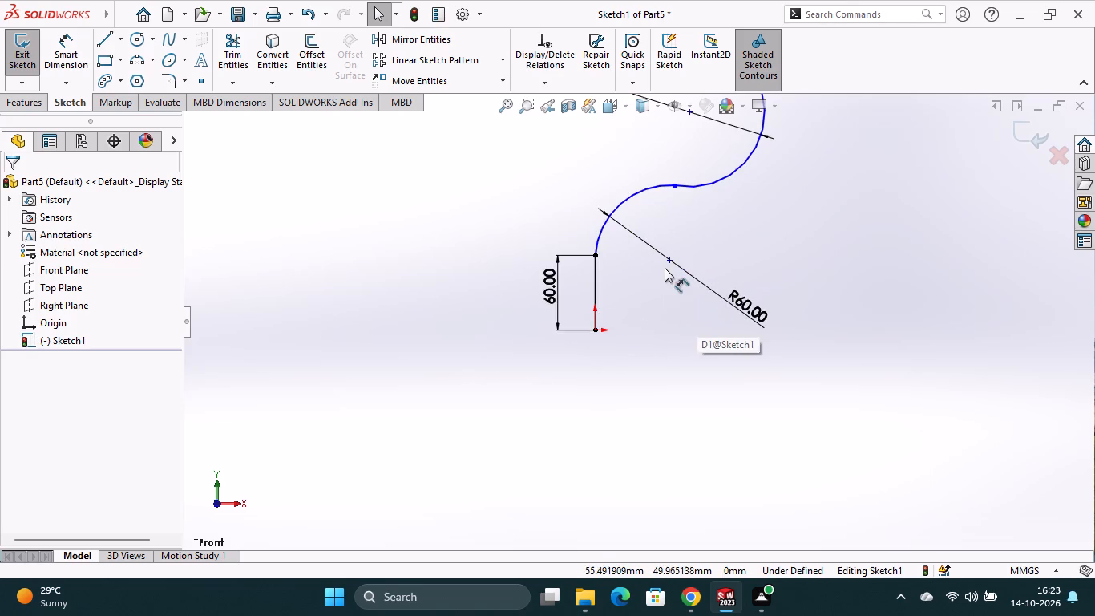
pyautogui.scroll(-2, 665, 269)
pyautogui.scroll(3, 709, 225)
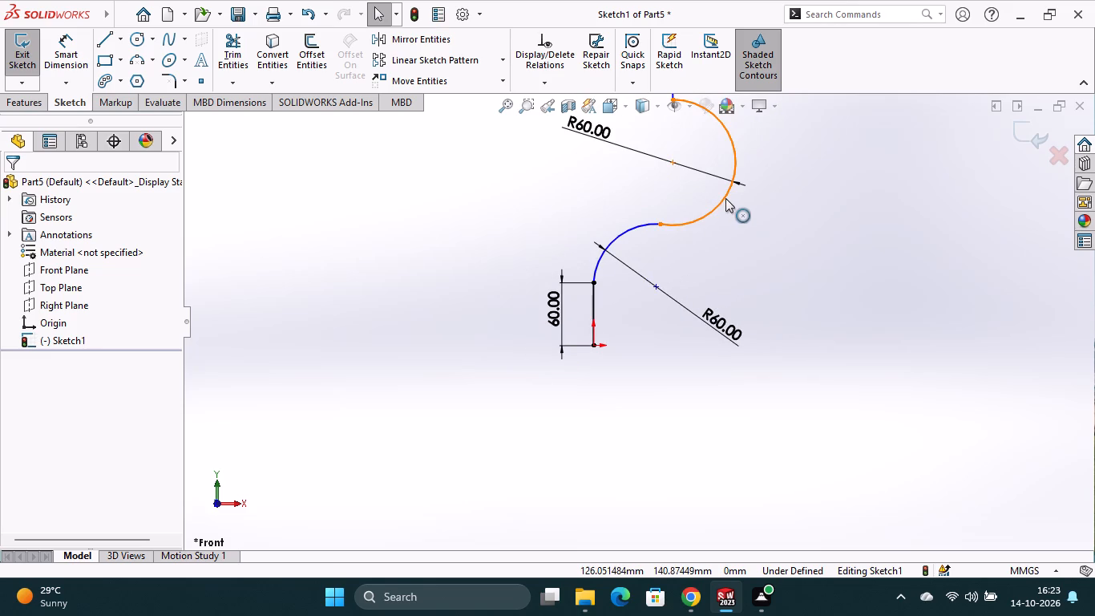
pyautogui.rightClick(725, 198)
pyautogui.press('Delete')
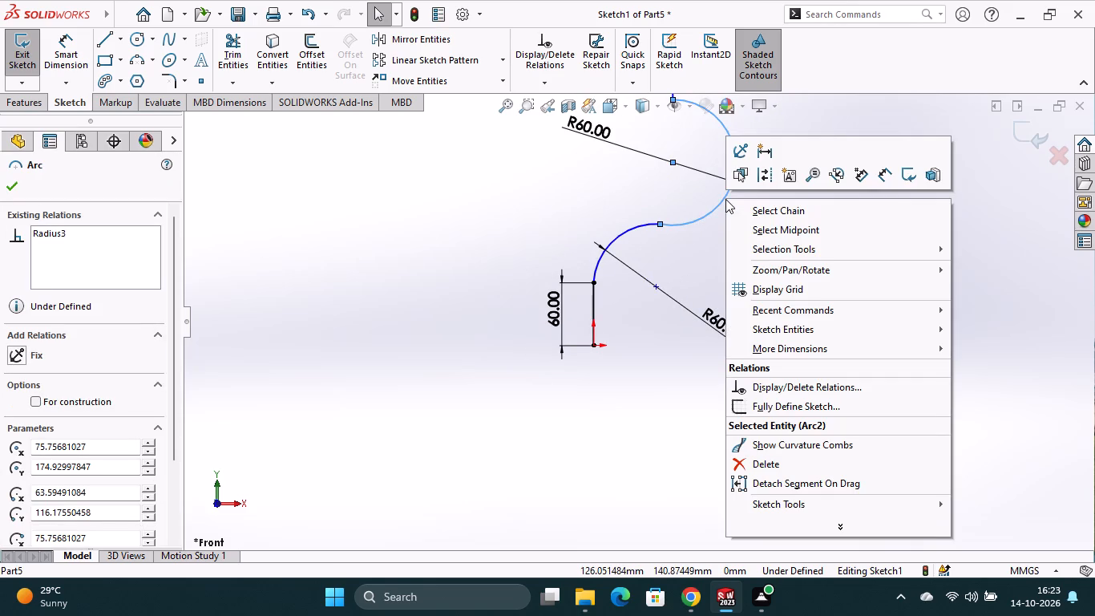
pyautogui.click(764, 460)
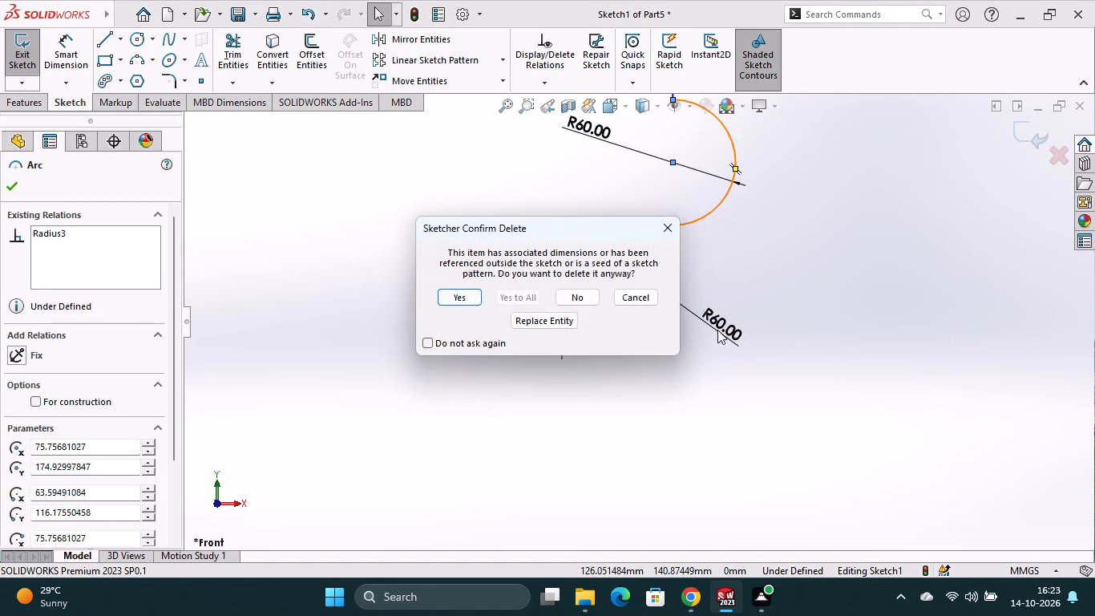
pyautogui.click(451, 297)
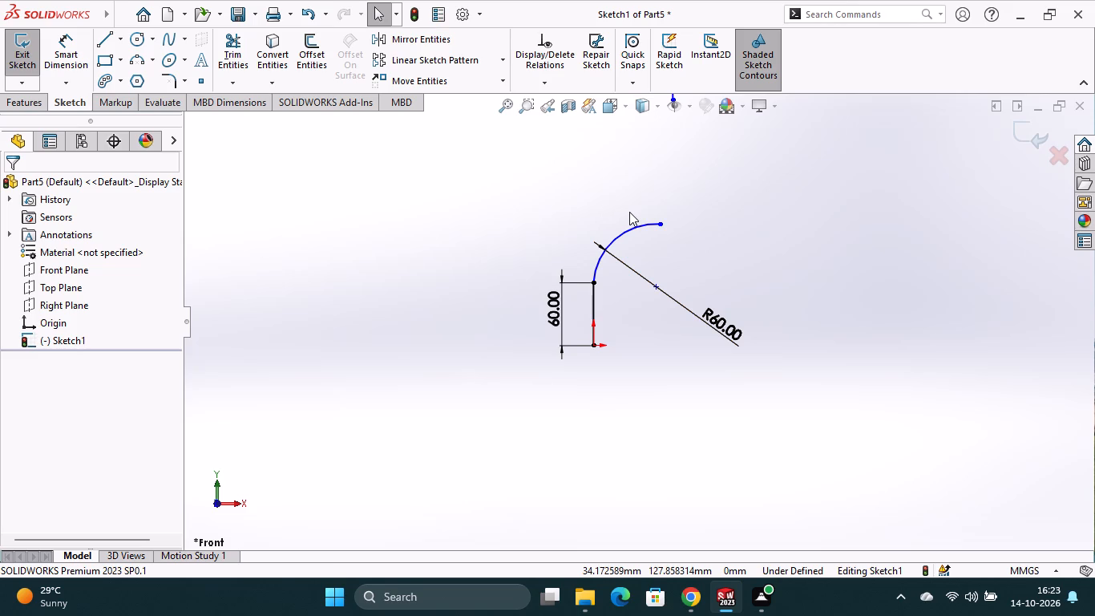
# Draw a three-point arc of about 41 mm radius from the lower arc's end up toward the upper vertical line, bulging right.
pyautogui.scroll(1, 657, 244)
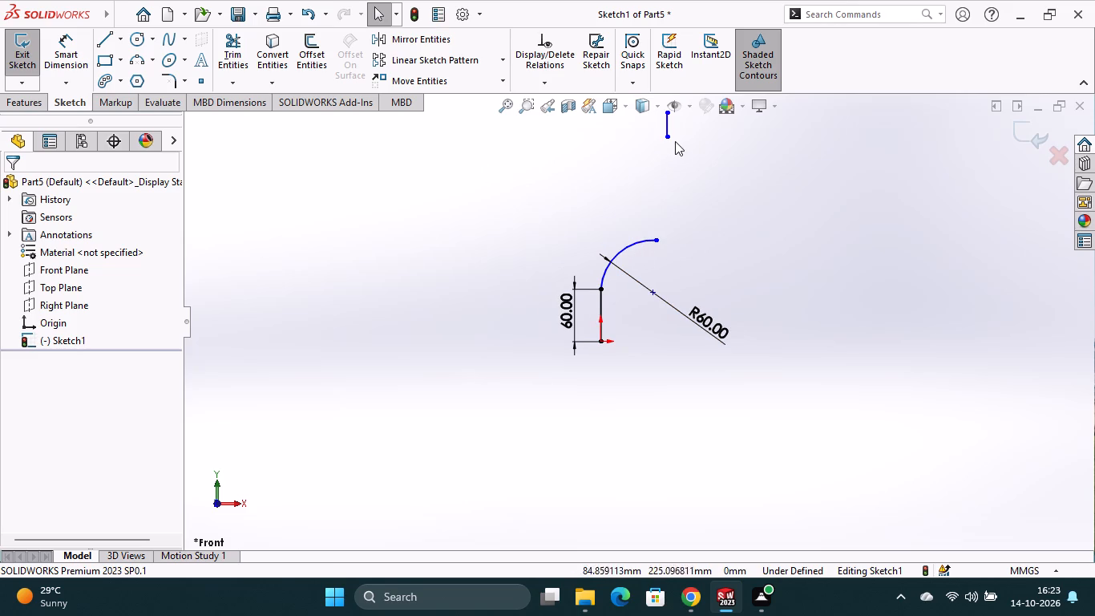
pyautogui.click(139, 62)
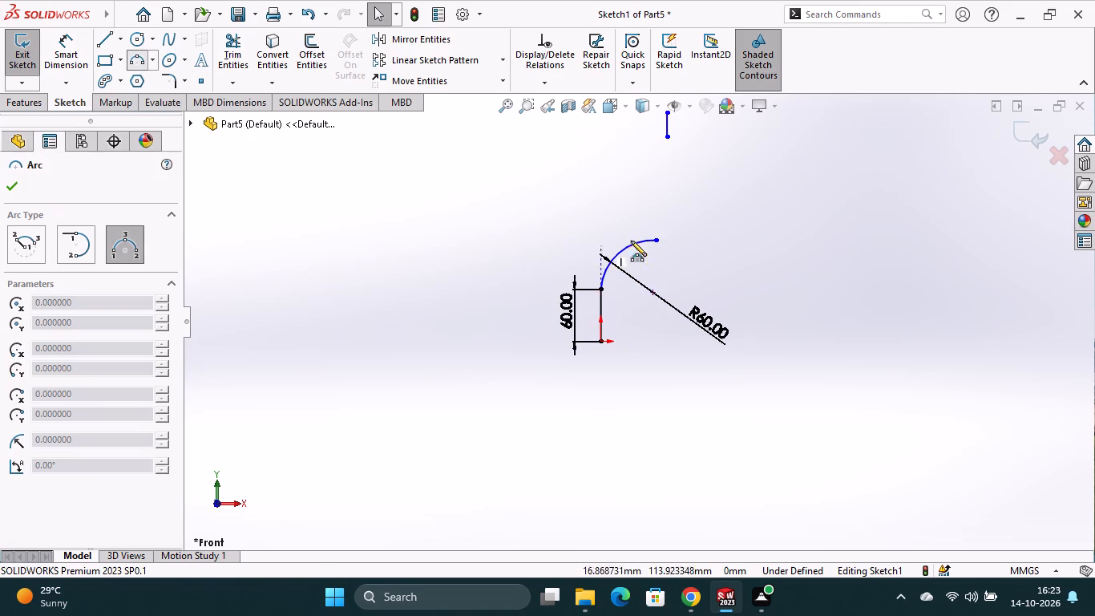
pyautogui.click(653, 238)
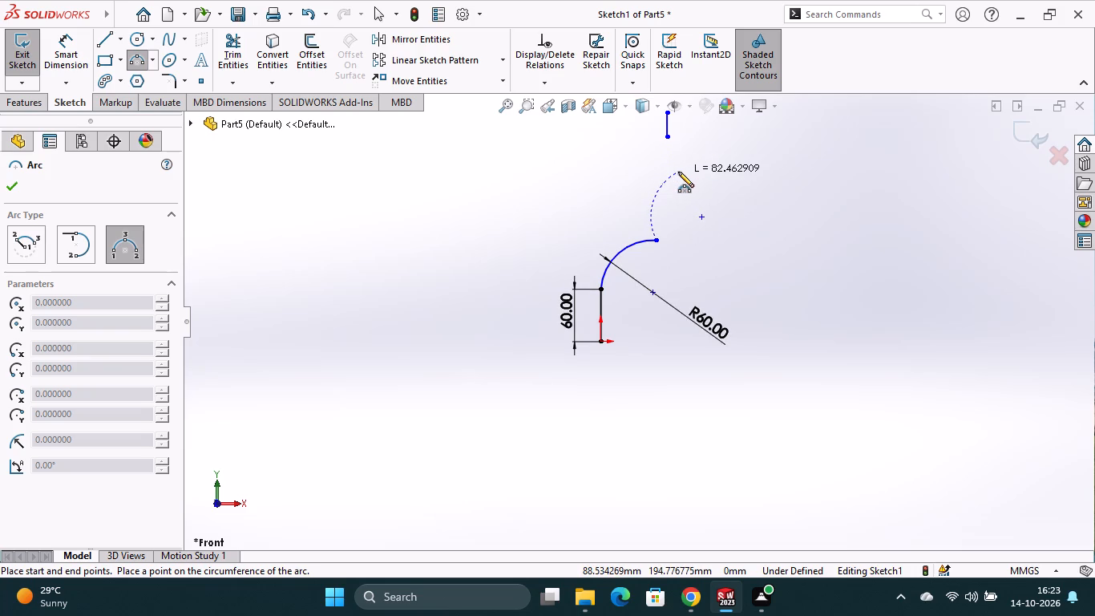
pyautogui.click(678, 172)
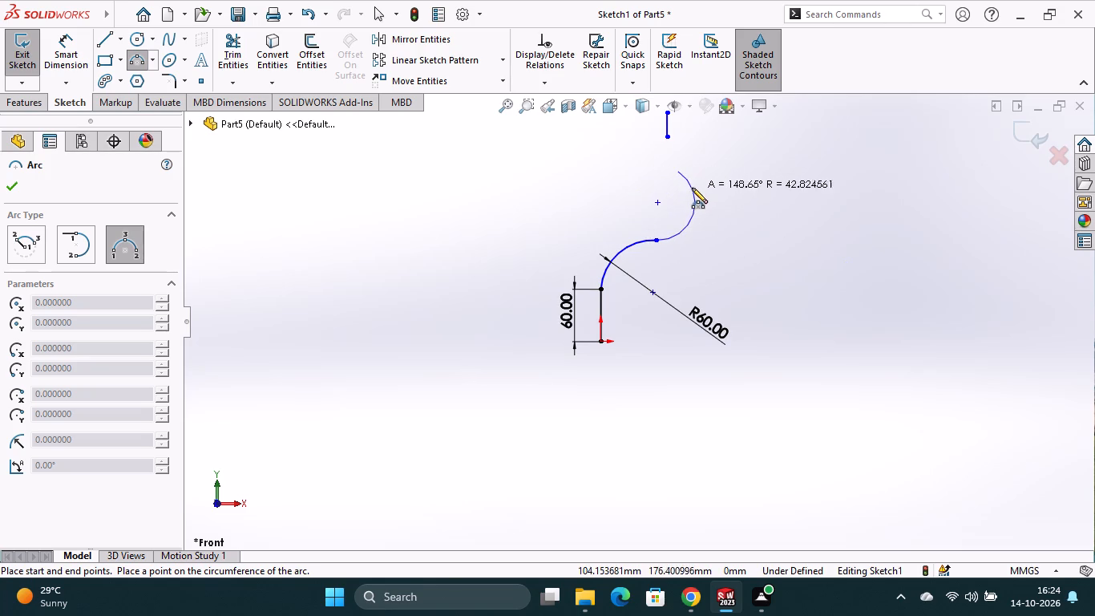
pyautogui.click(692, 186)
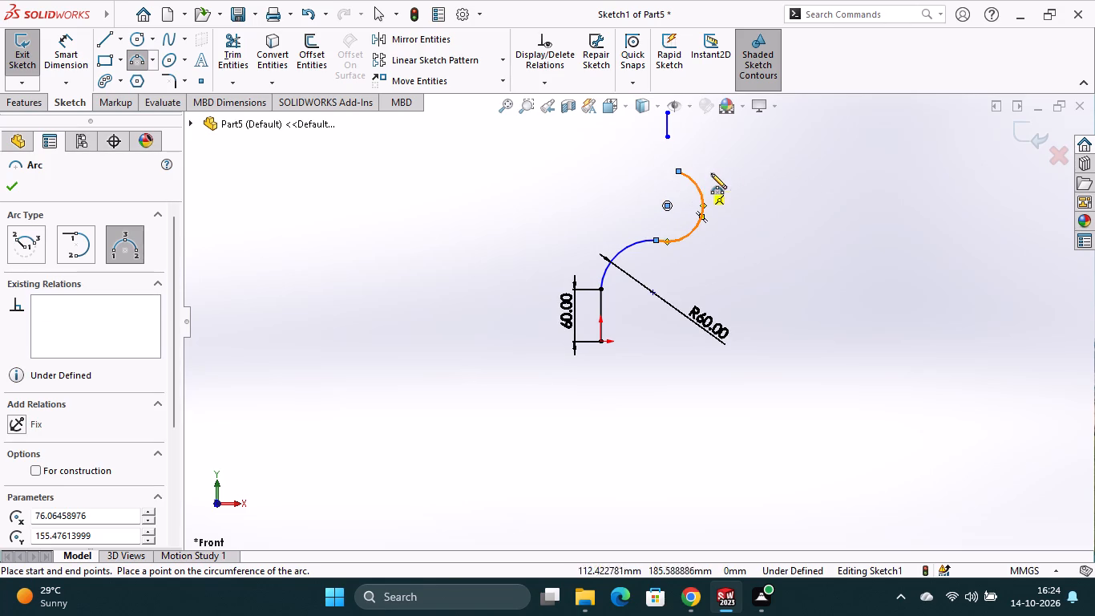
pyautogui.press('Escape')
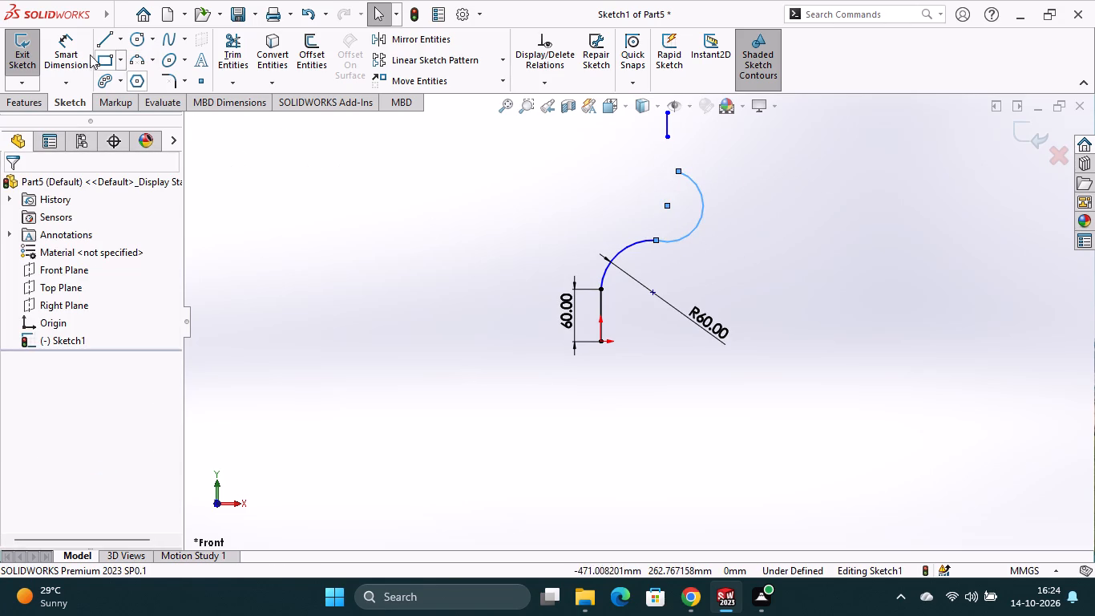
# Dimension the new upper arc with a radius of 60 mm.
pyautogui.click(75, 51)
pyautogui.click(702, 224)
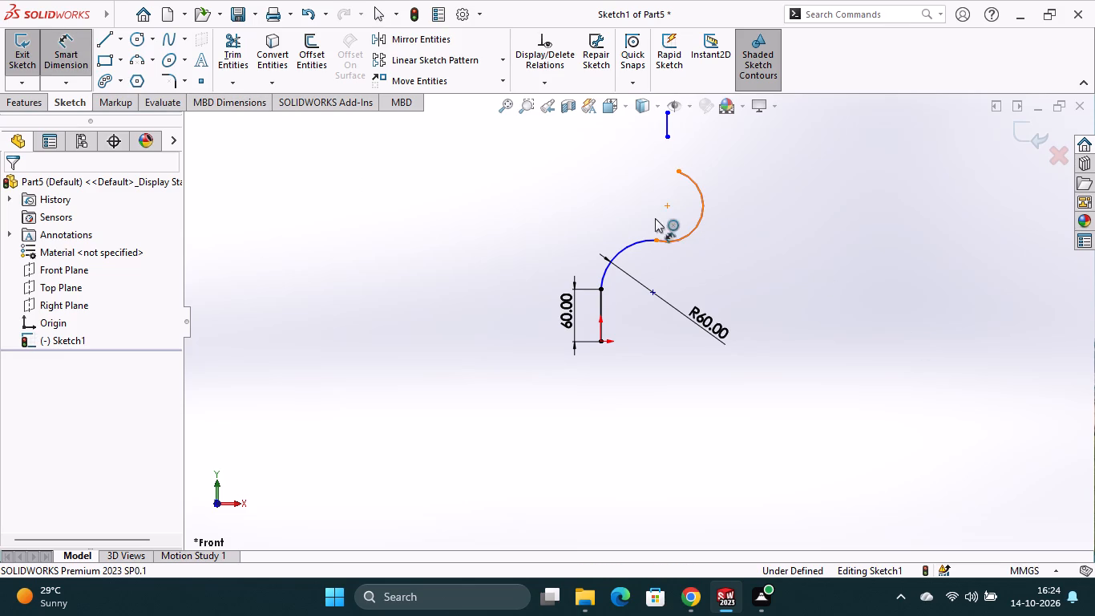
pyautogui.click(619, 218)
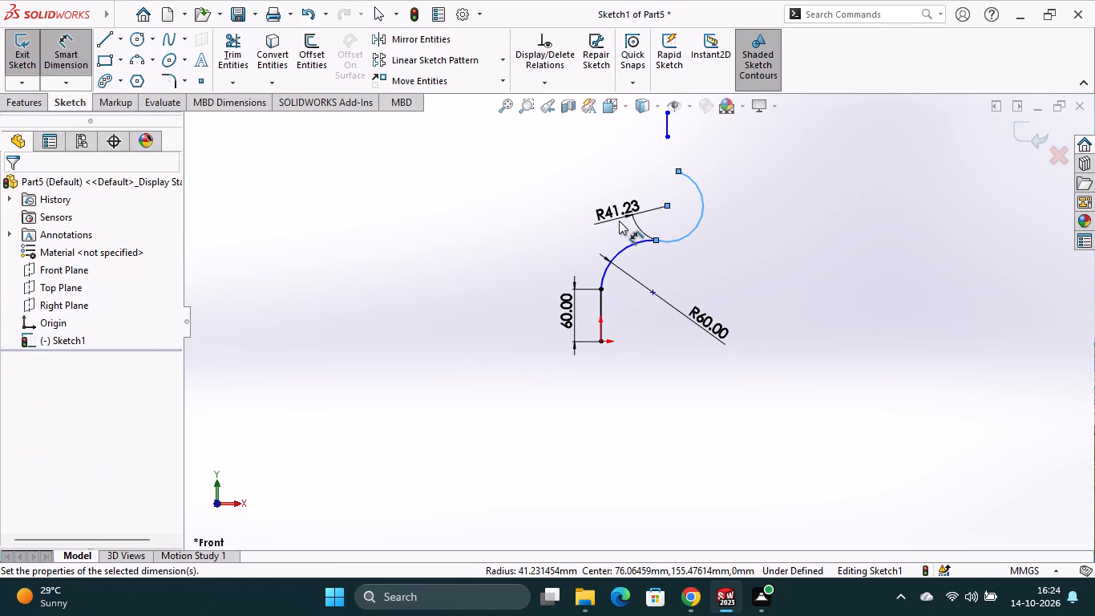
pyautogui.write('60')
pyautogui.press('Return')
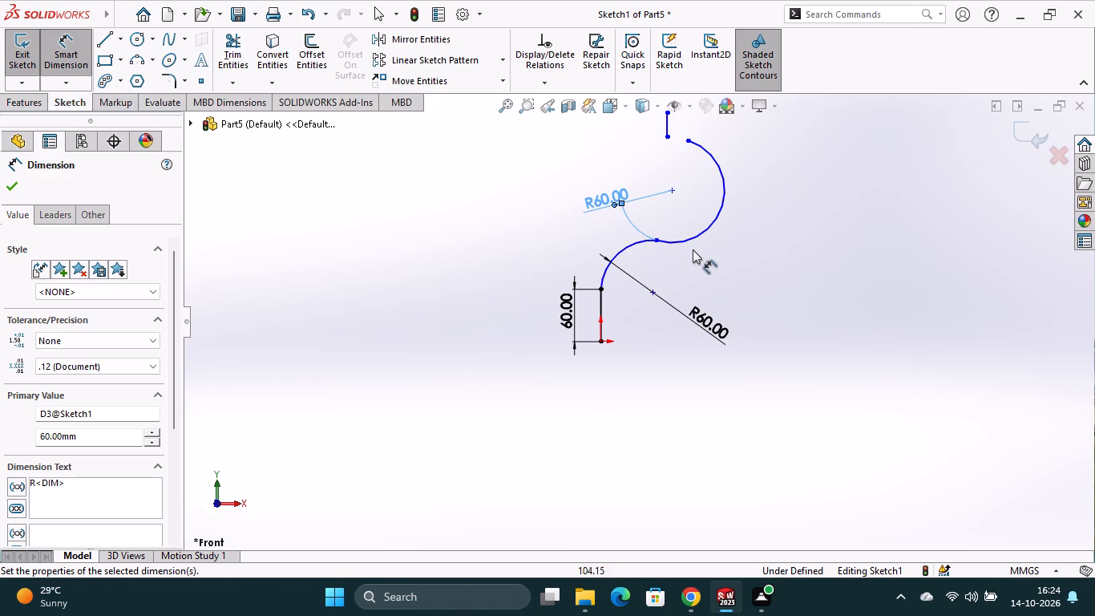
# Undo the sketch edits back through the redrawn arc, the arc deletion, all radius and length dimensions, and the upper arc's trim.
pyautogui.scroll(2, 695, 242)
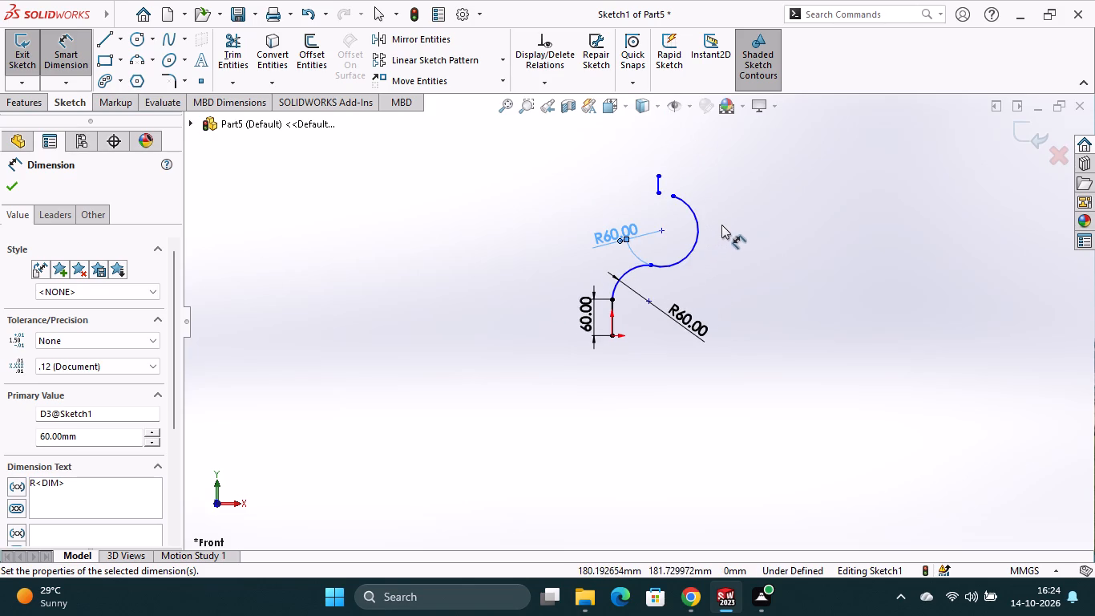
pyautogui.hotkey('ctrl', 'z')
pyautogui.hotkey('ctrl', 'z')
pyautogui.hotkey('ctrl', 'z')
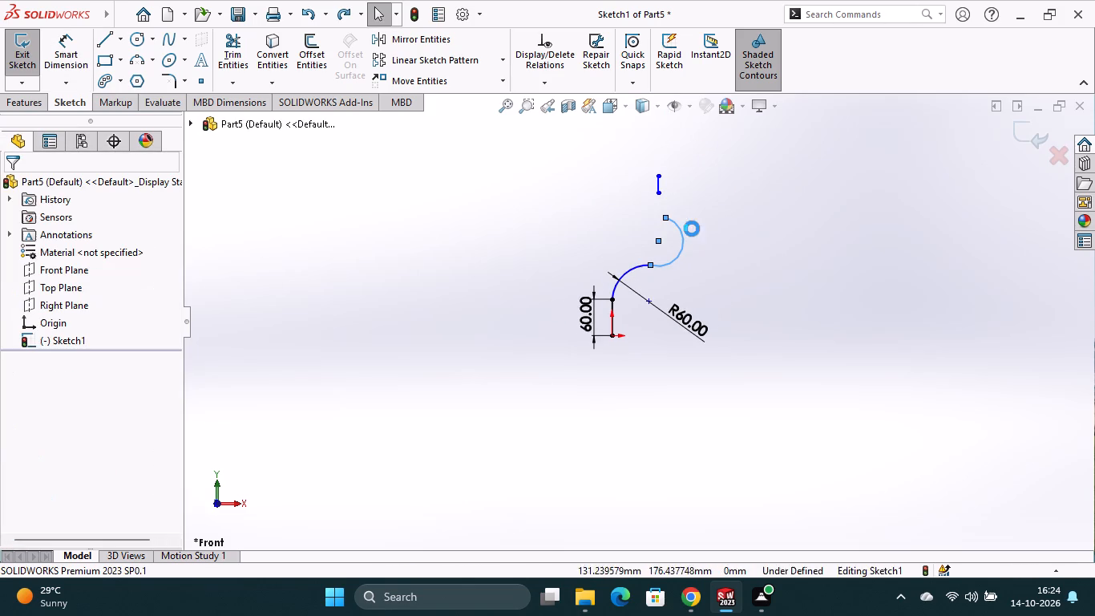
pyautogui.hotkey('ctrl', 'z')
pyautogui.hotkey('ctrl', 'z')
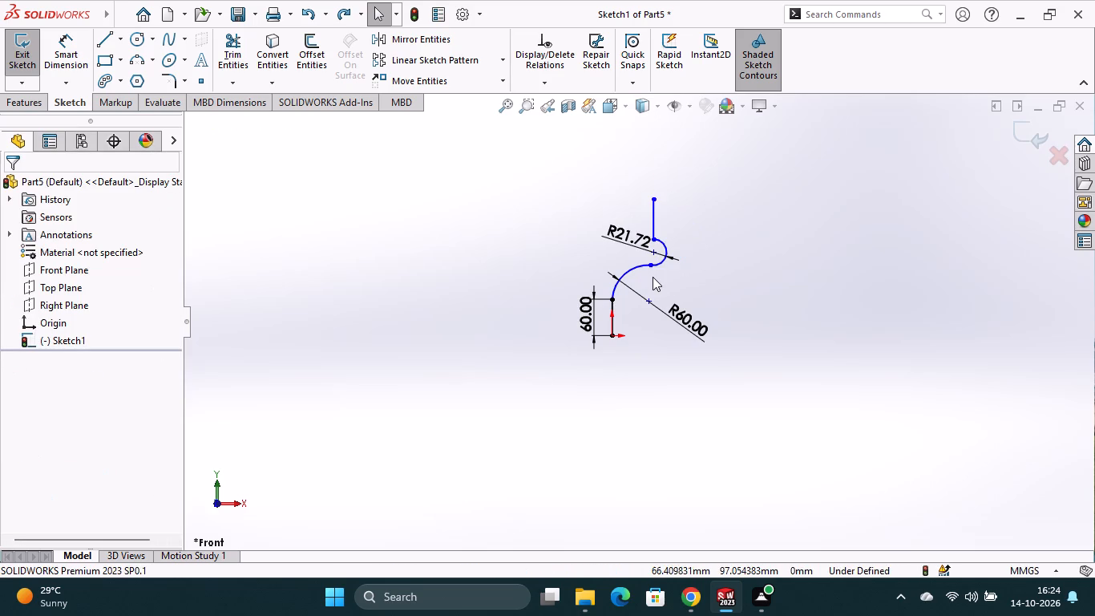
pyautogui.hotkey('ctrl', 'z')
pyautogui.hotkey('ctrl', 'z')
pyautogui.hotkey('ctrl', 'z')
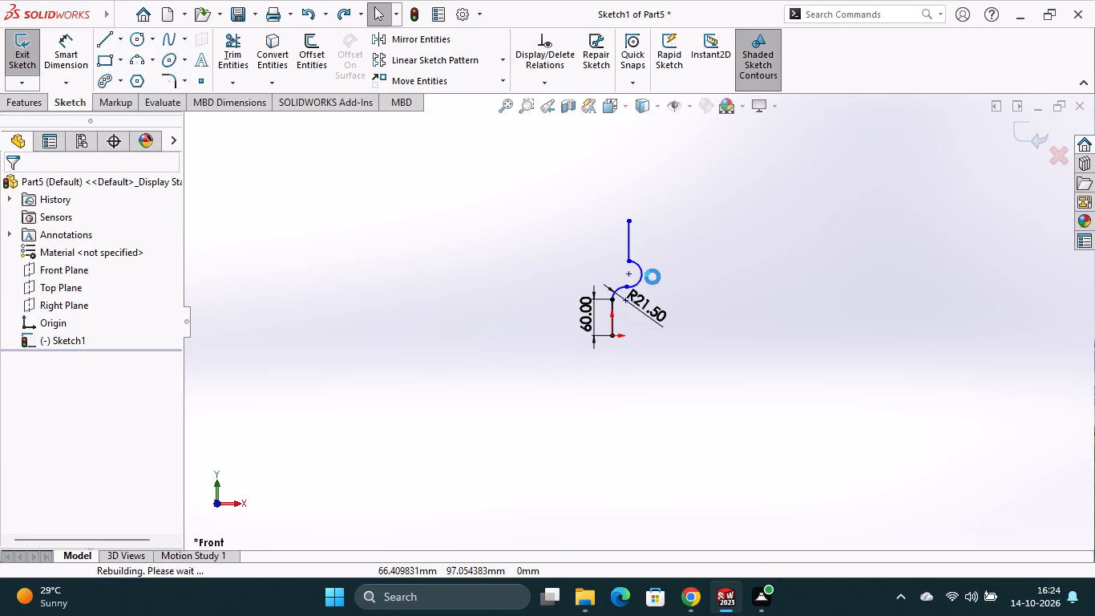
pyautogui.hotkey('ctrl', 'z')
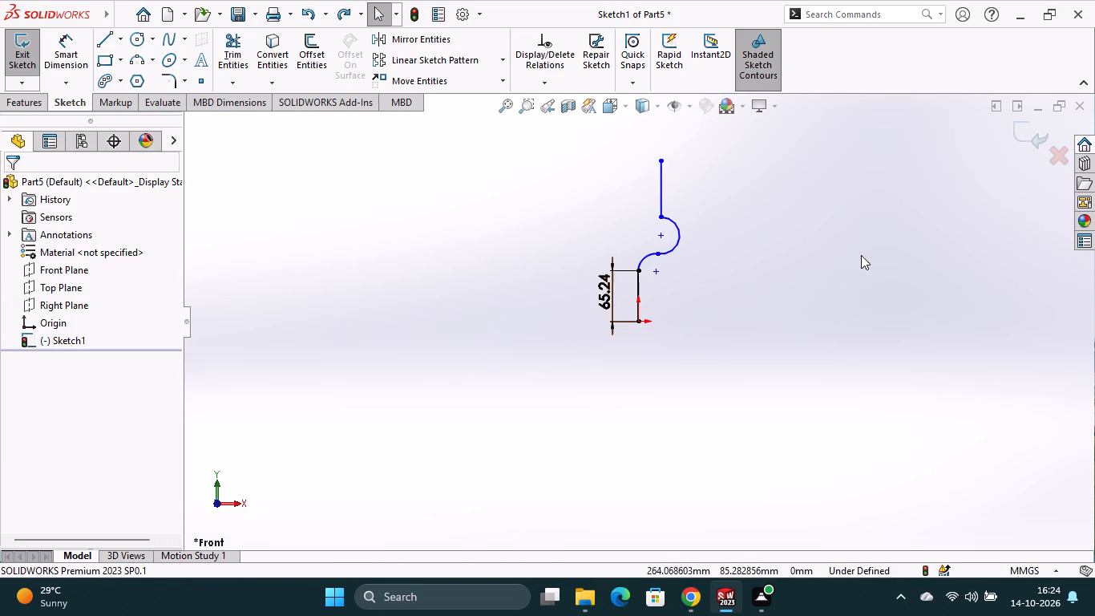
pyautogui.hotkey('ctrl', 'z')
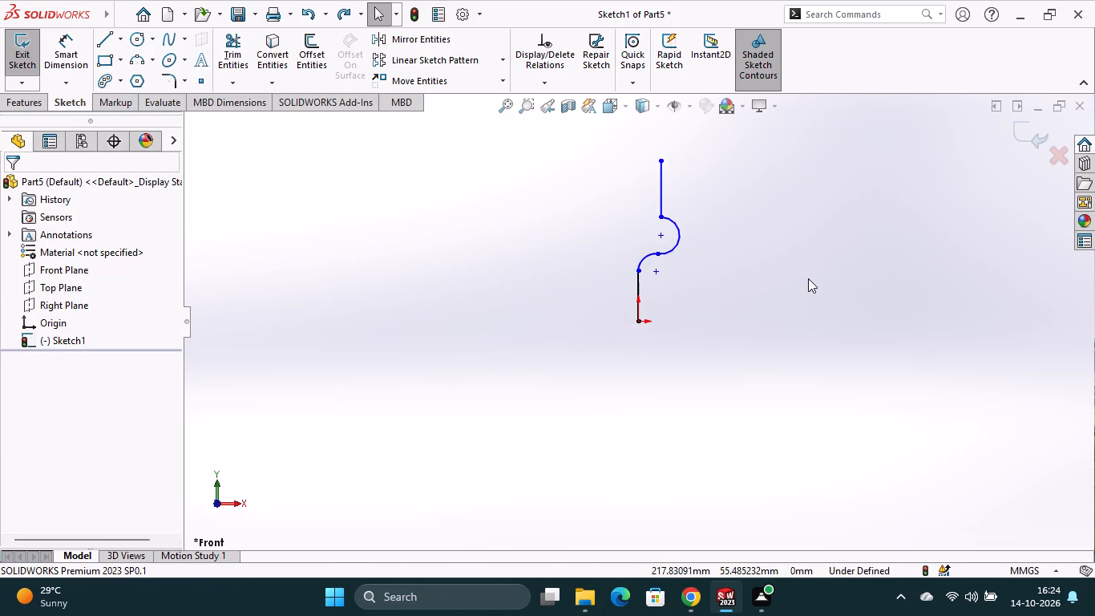
pyautogui.hotkey('ctrl', 'z')
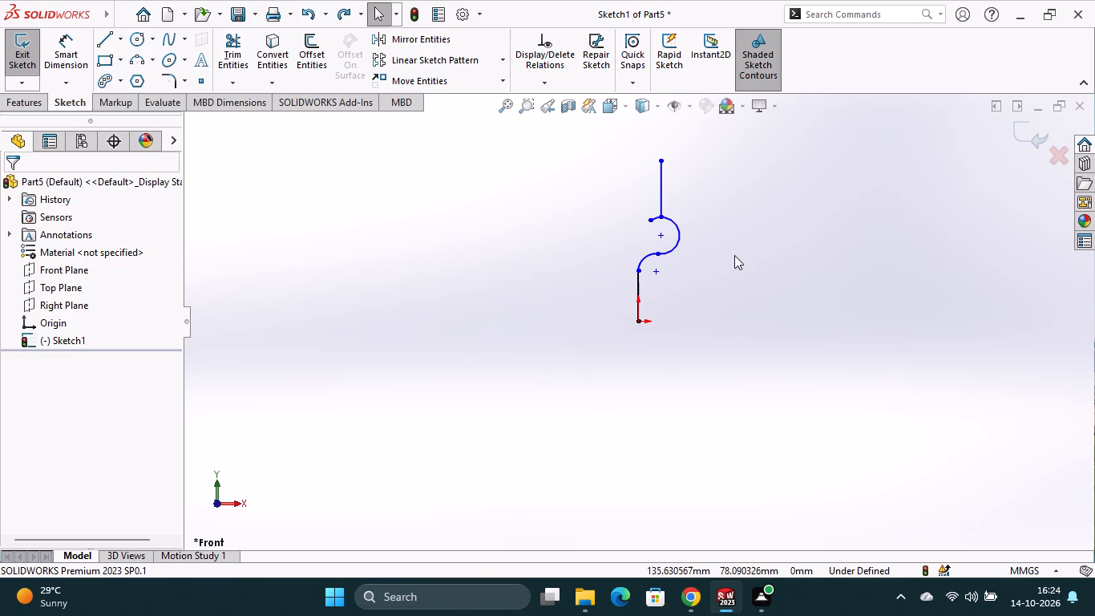
# Delete the upper and lower arcs between the two vertical lines.
pyautogui.scroll(-9, 655, 272)
pyautogui.scroll(5, 586, 359)
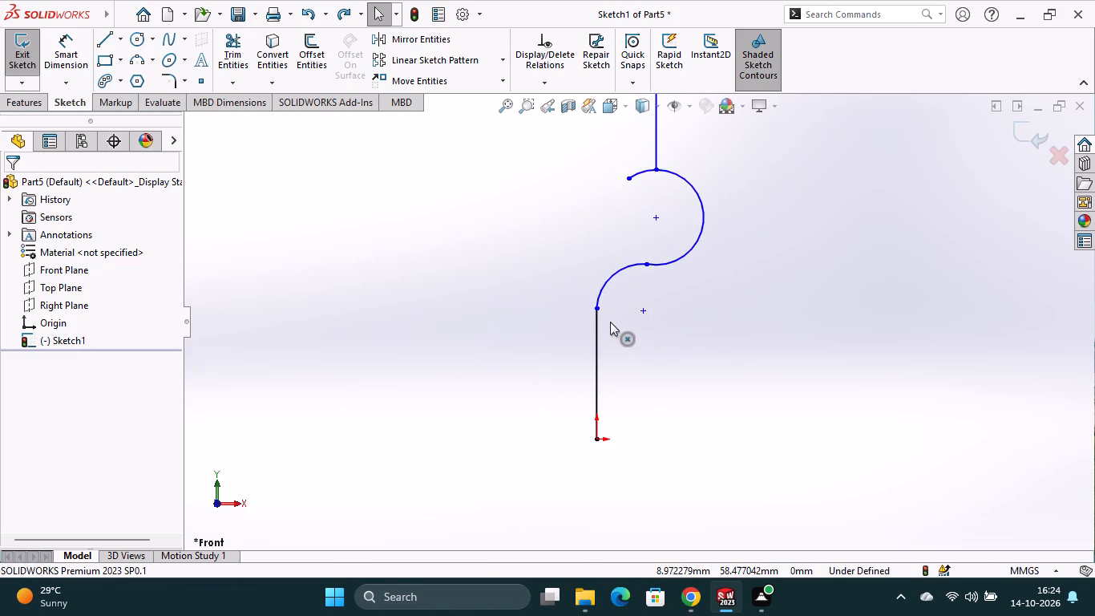
pyautogui.click(693, 242)
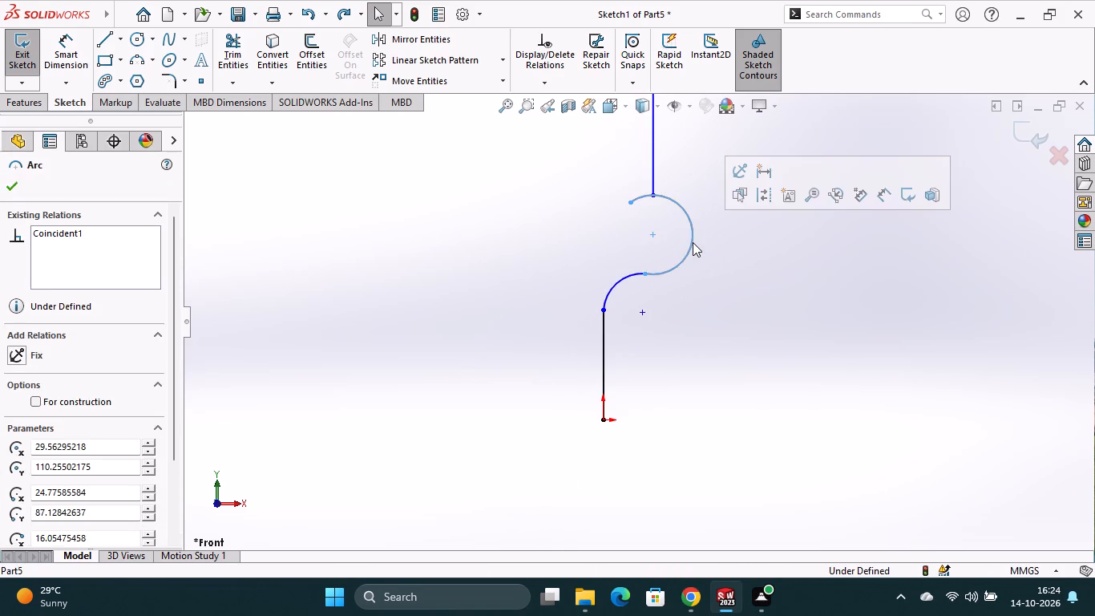
pyautogui.press('Delete')
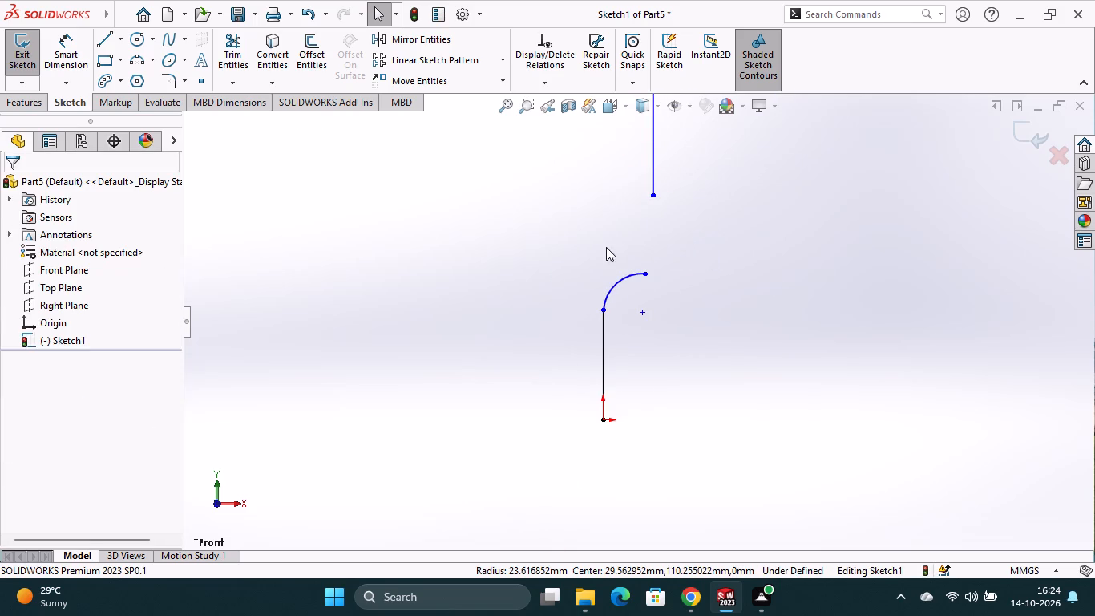
pyautogui.click(622, 276)
pyautogui.press('Delete')
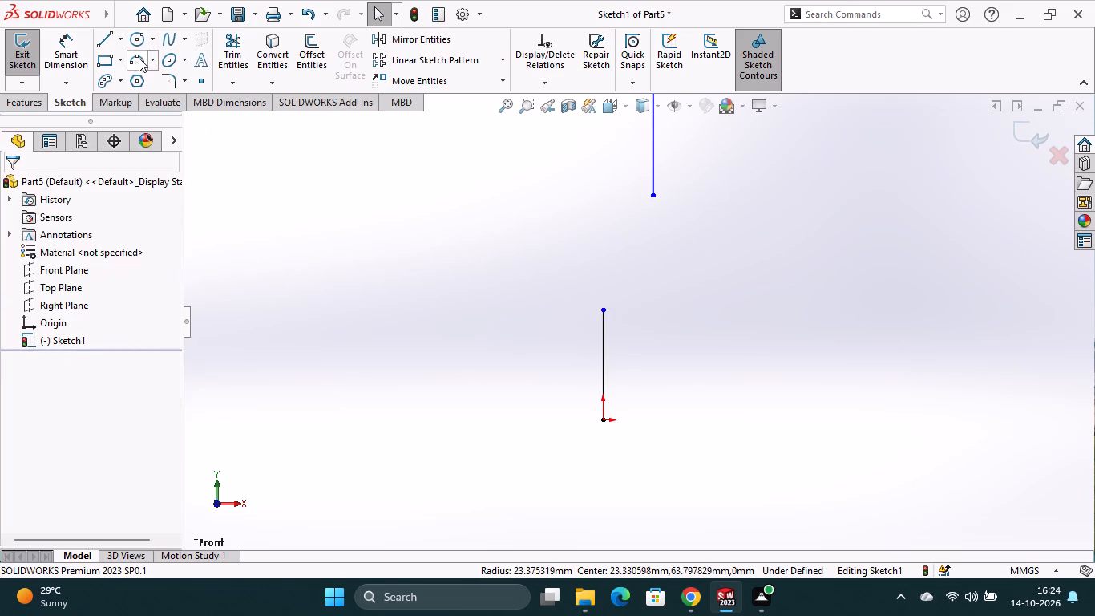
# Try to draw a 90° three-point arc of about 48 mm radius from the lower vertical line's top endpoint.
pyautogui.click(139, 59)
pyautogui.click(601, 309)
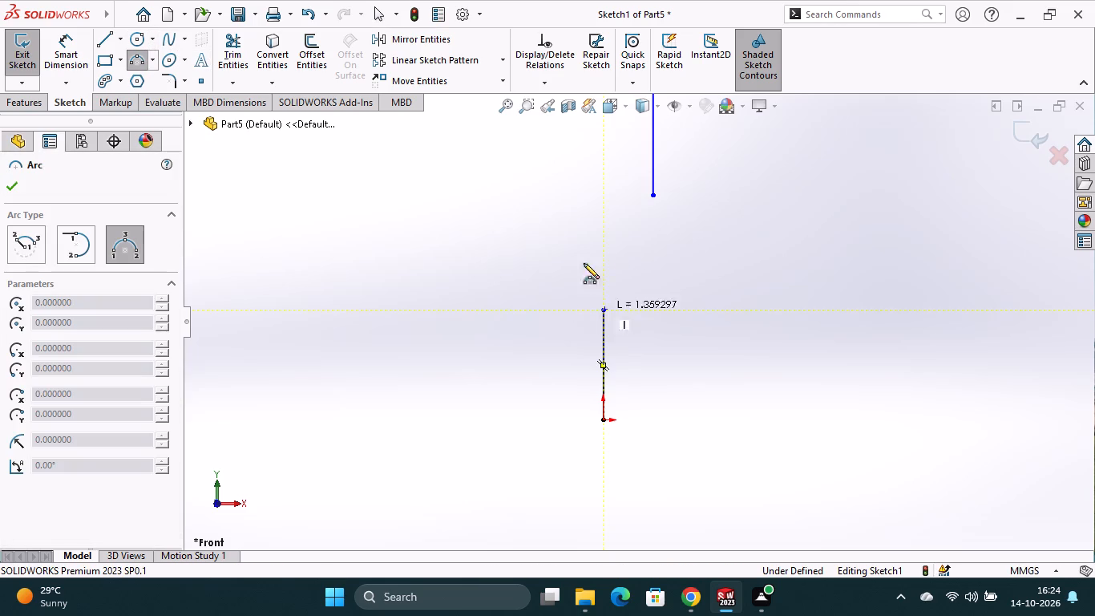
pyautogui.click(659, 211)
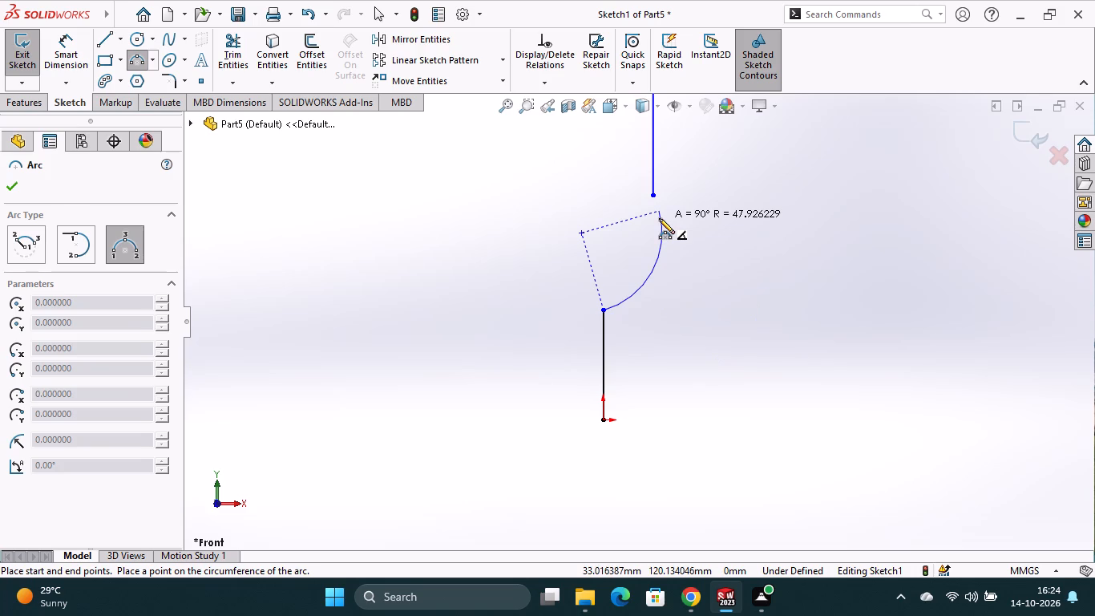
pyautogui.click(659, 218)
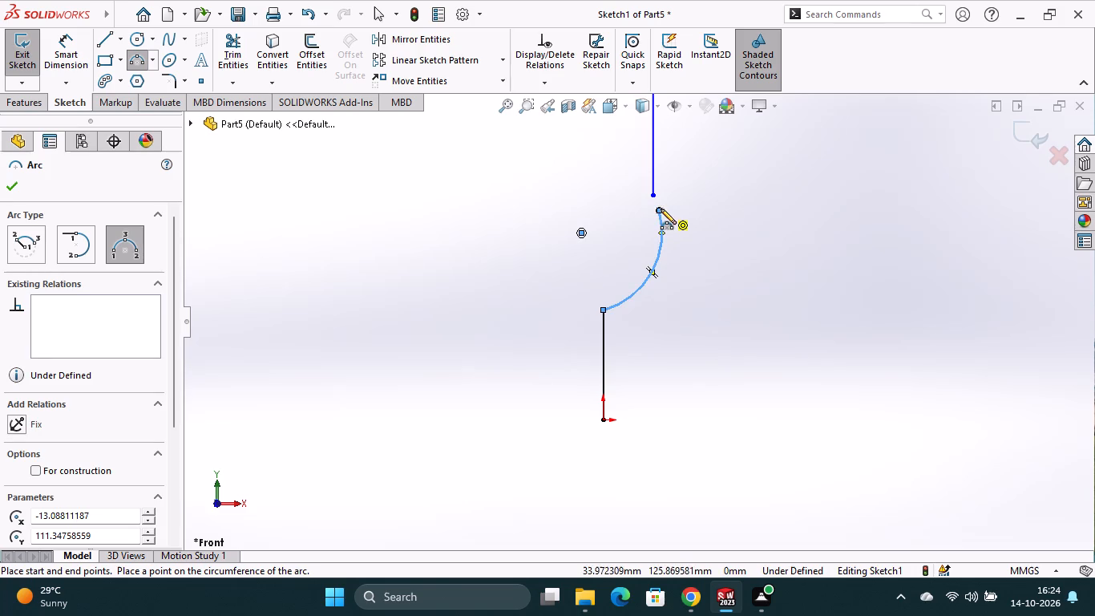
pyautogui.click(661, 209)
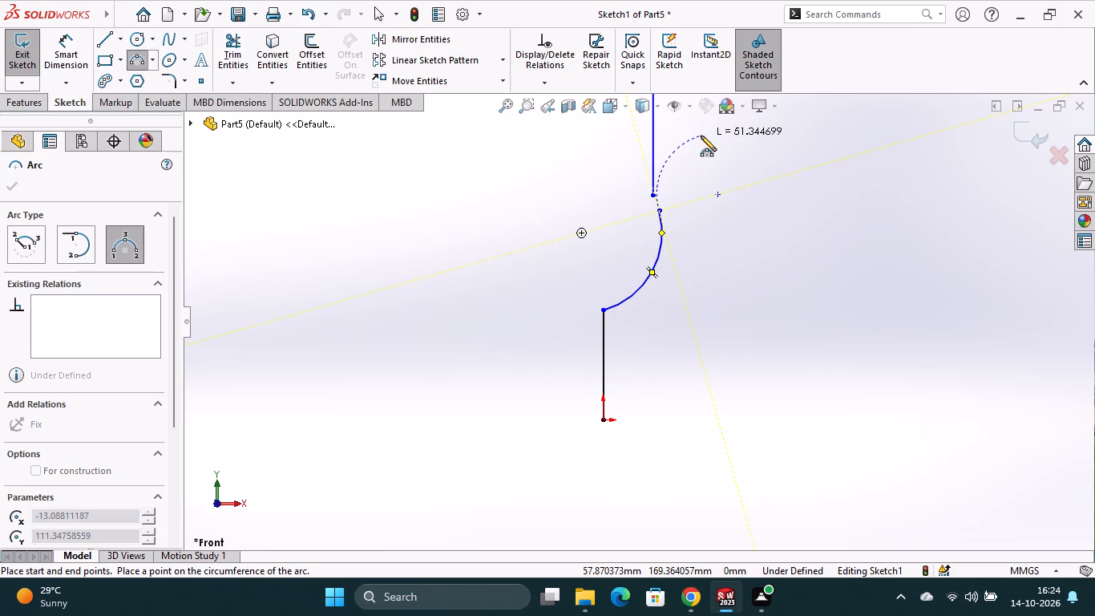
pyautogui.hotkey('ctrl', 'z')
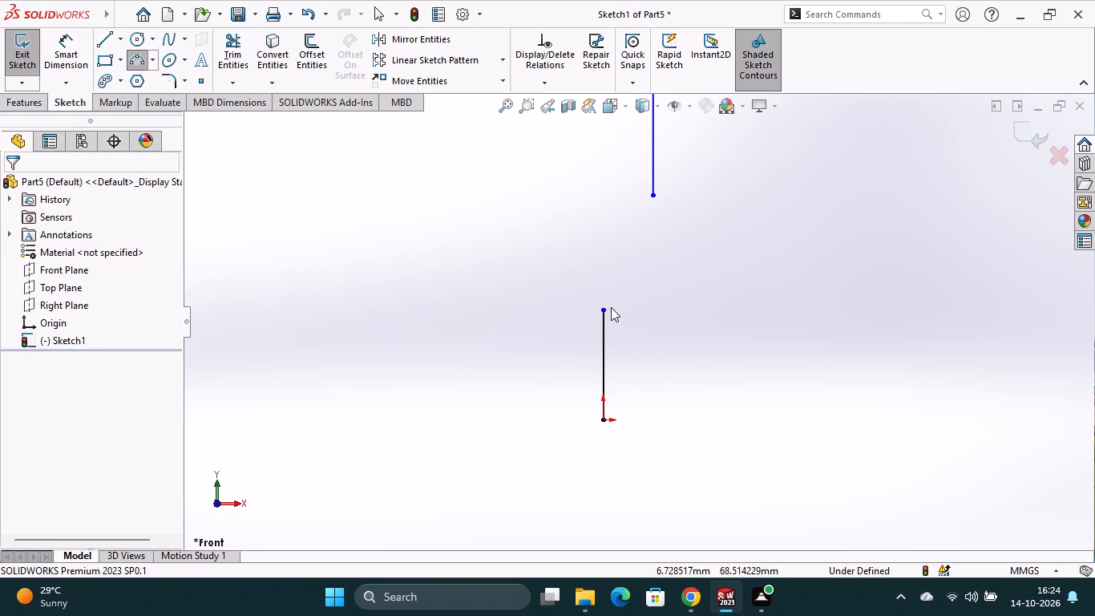
# Draw a three-point arc of about 43 mm radius curving up from the lower vertical line's top endpoint.
pyautogui.click(138, 59)
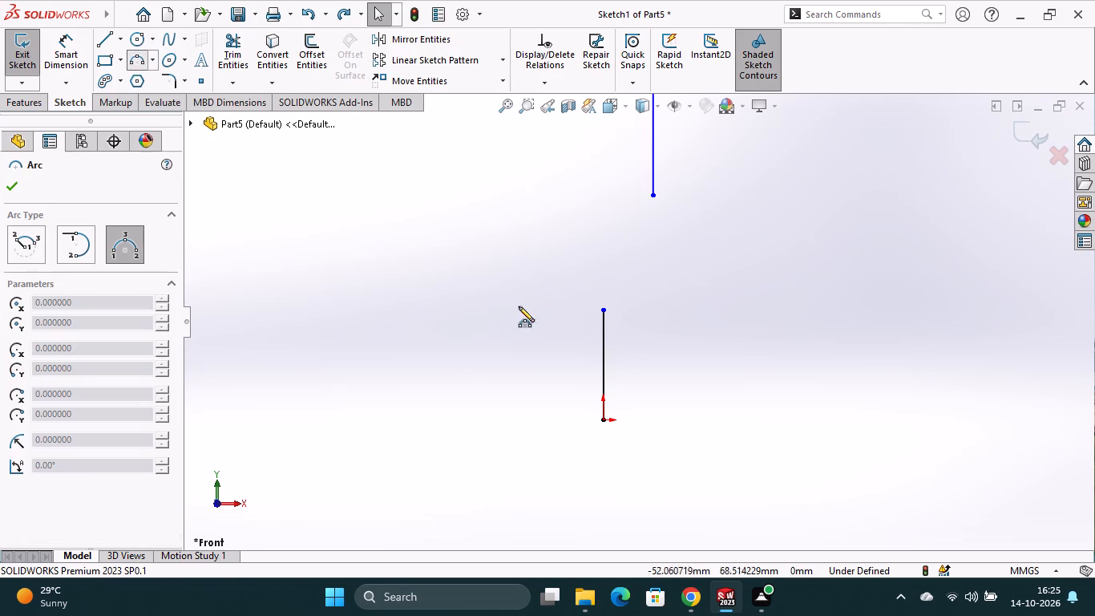
pyautogui.click(603, 311)
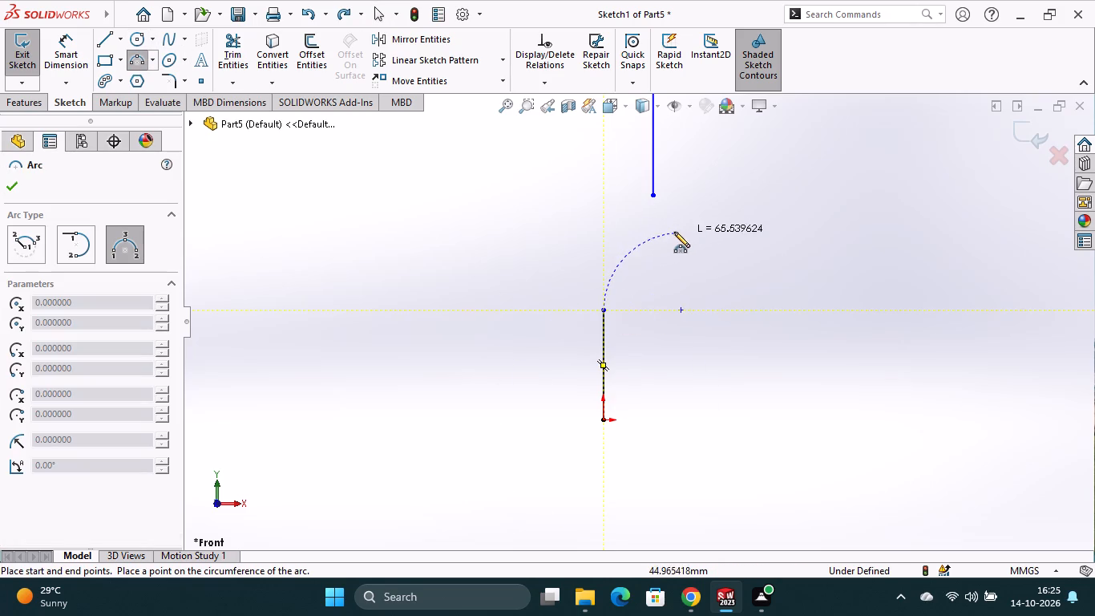
pyautogui.click(661, 225)
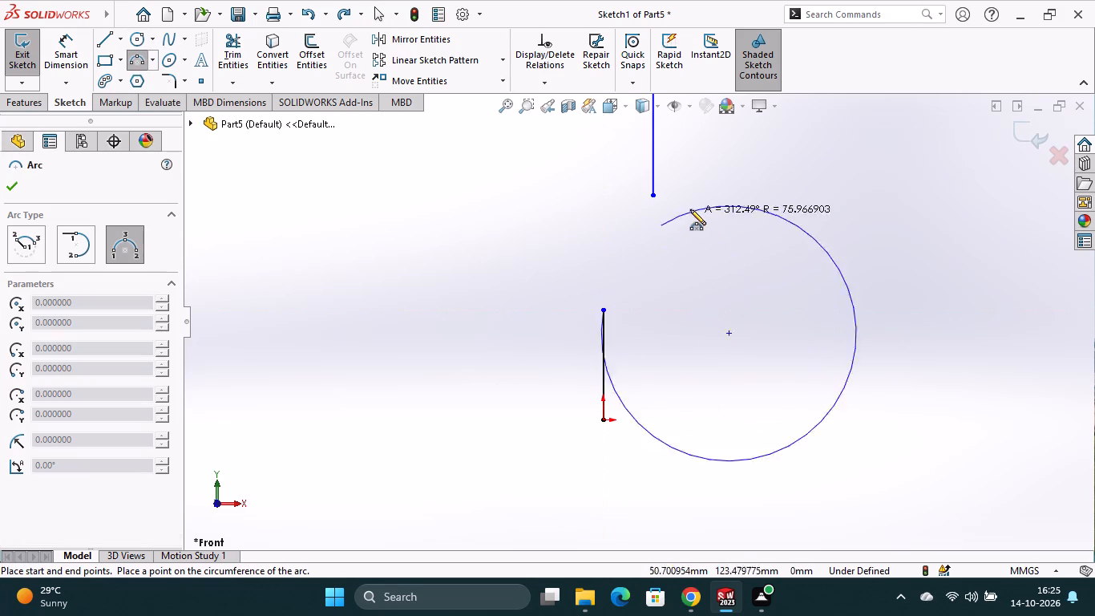
pyautogui.click(641, 227)
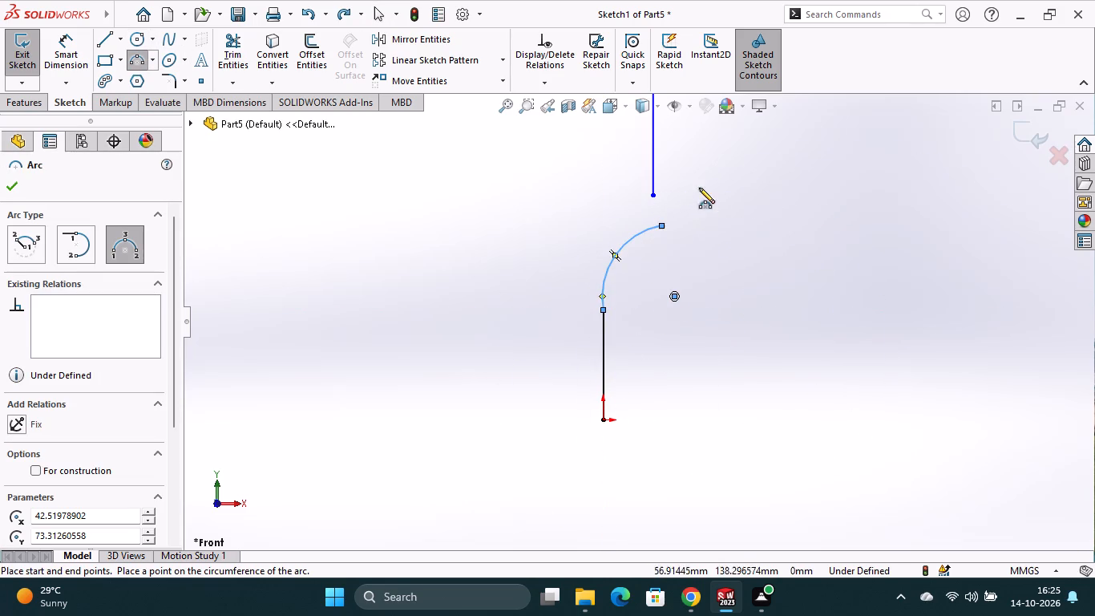
# Draw a 180° three-point arc of about 32 mm radius from the lower arc's upper endpoint, bulging away from the upper vertical line.
pyautogui.click(663, 227)
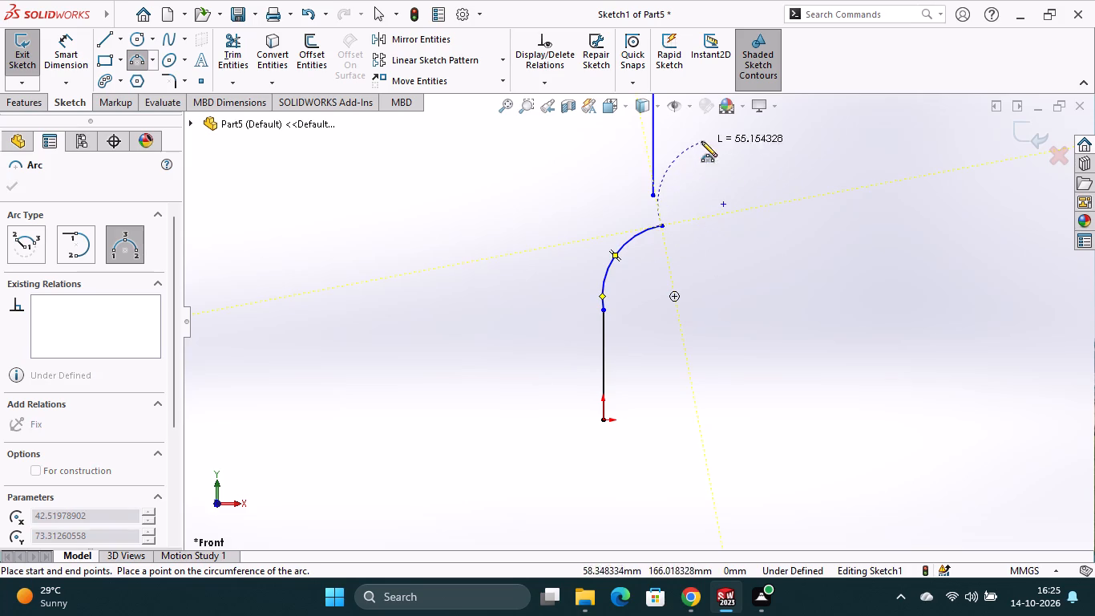
pyautogui.click(689, 123)
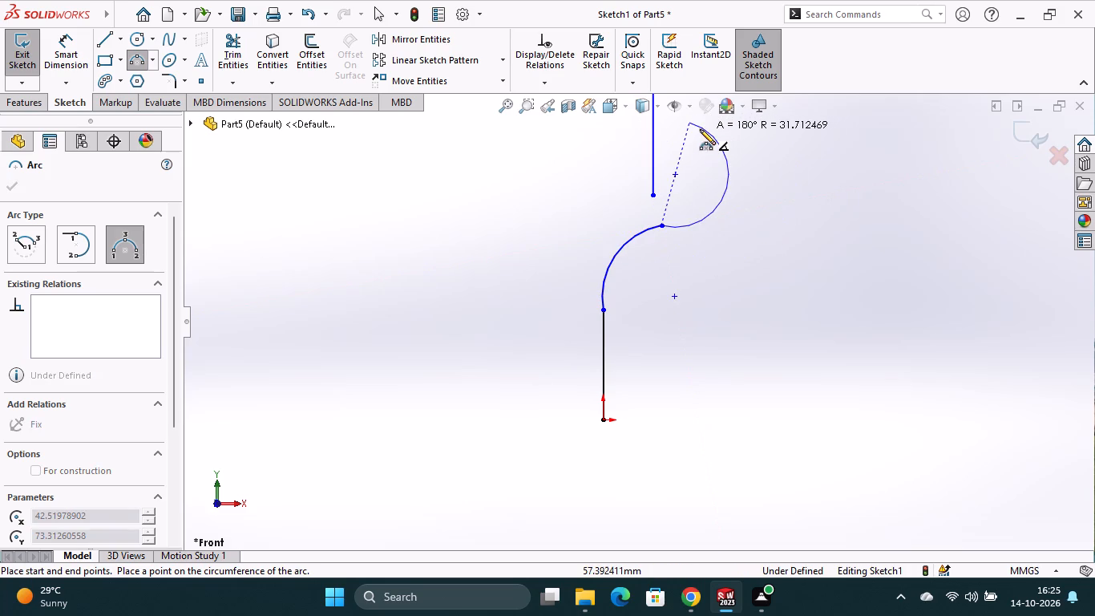
pyautogui.click(700, 129)
pyautogui.scroll(3, 698, 136)
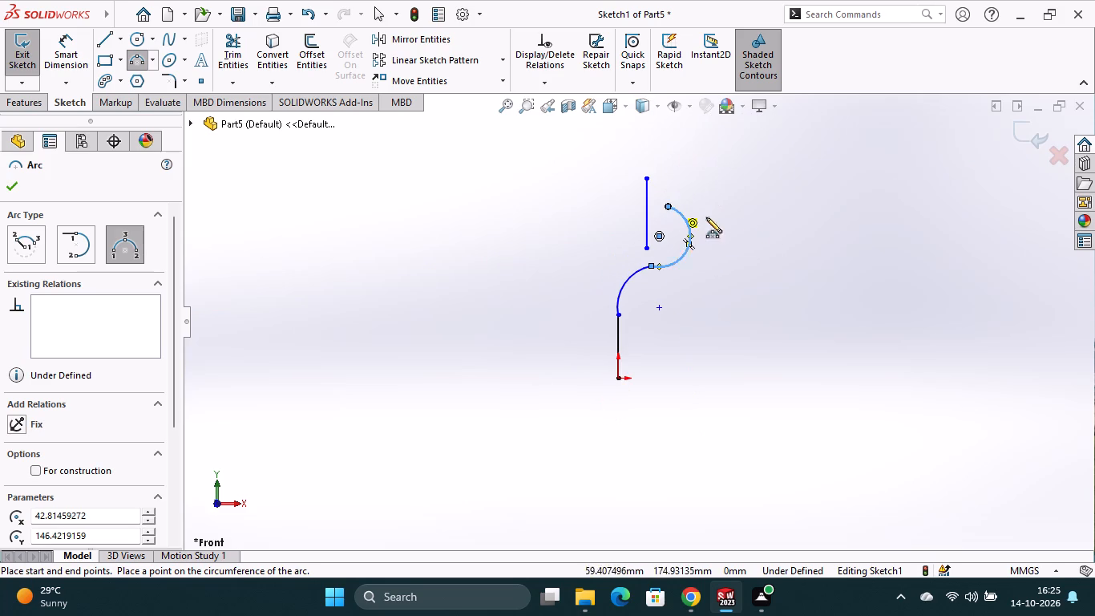
pyautogui.press('Escape')
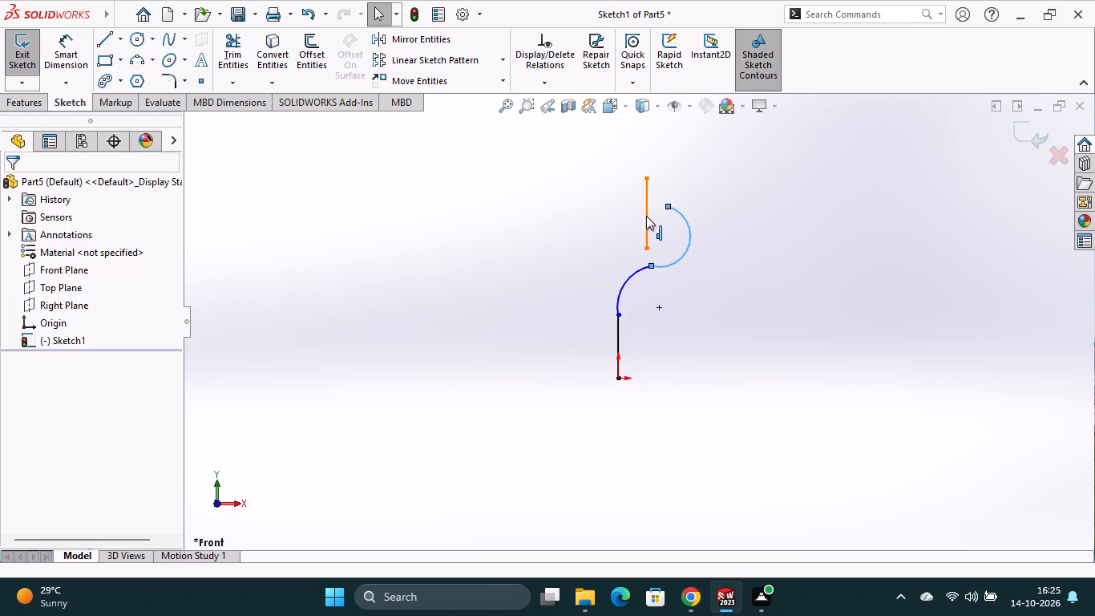
# Delete the upper vertical line.
pyautogui.rightClick(646, 216)
pyautogui.press('Delete')
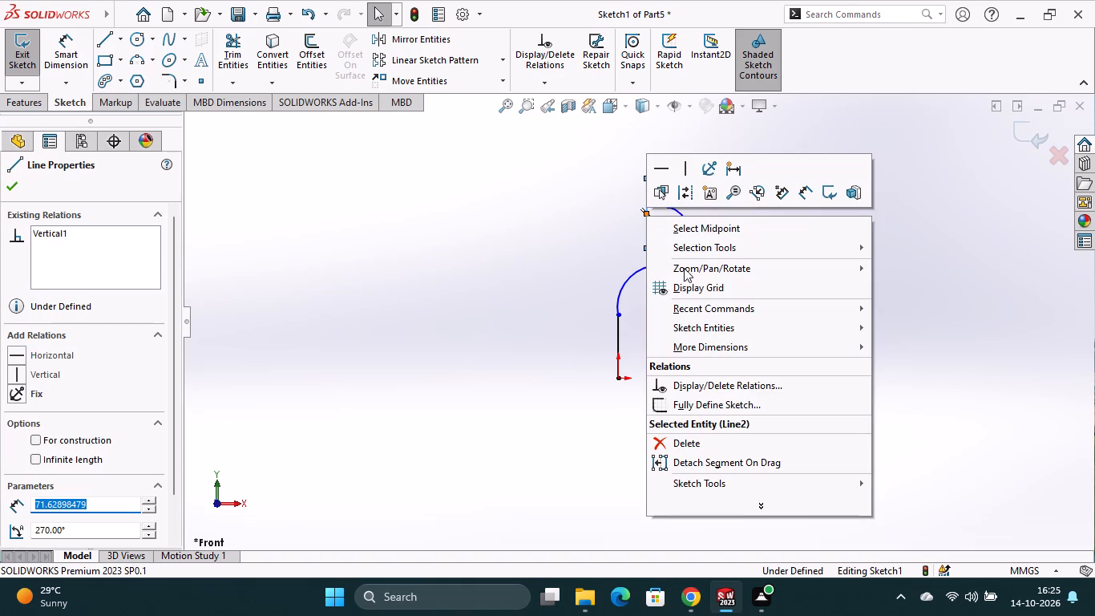
pyautogui.click(687, 442)
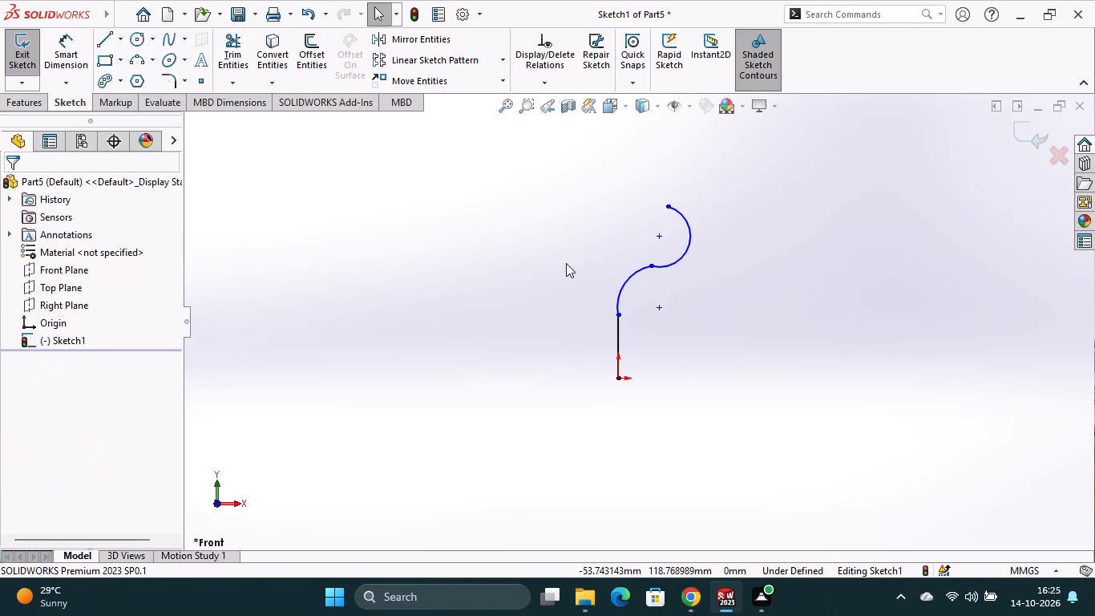
# Dimension the lower arc with a radius of 60 mm.
pyautogui.click(83, 58)
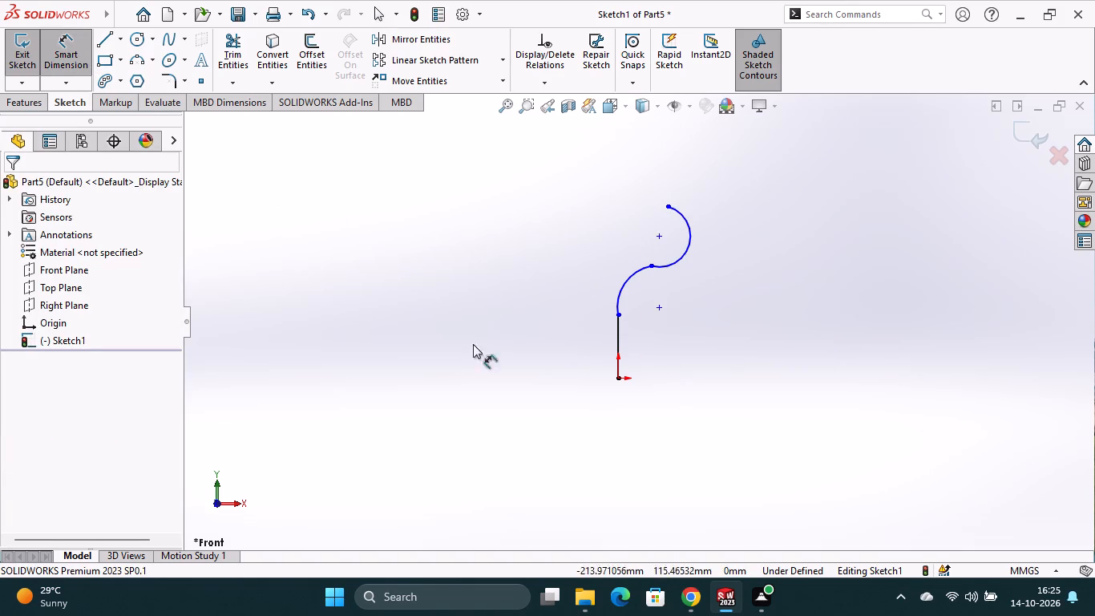
pyautogui.click(619, 295)
pyautogui.click(683, 305)
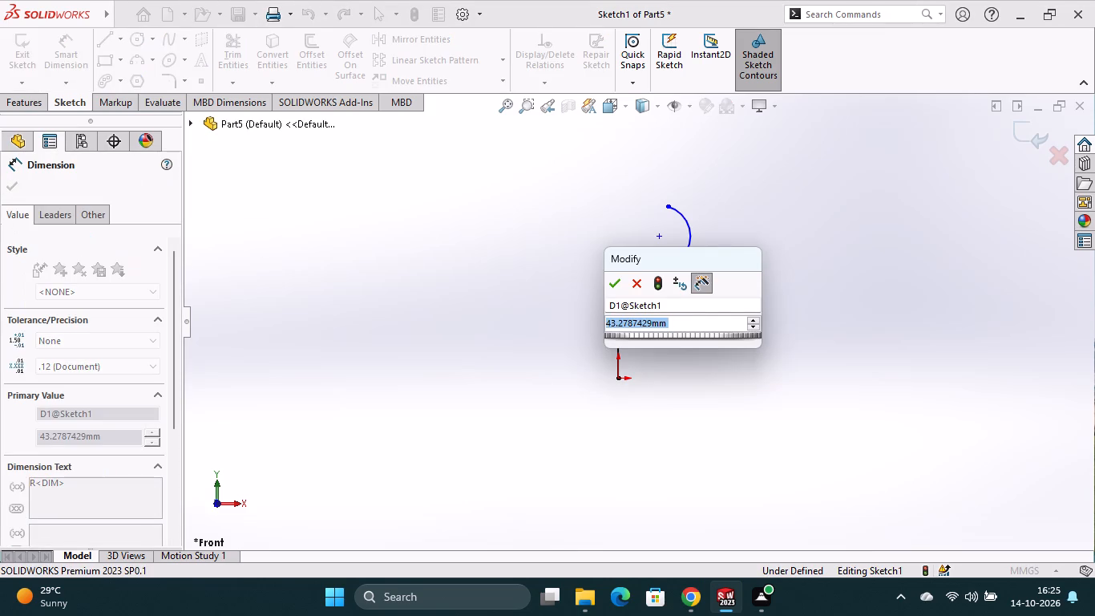
pyautogui.write('60')
pyautogui.press('Return')
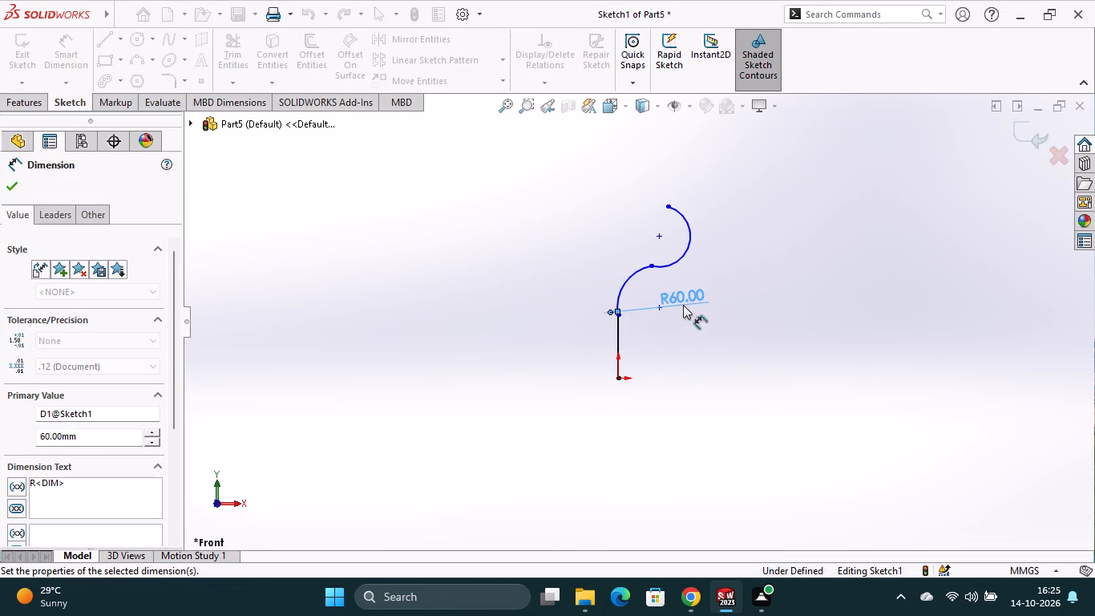
# Dimension the upper arc with a radius of 60 mm.
pyautogui.click(681, 257)
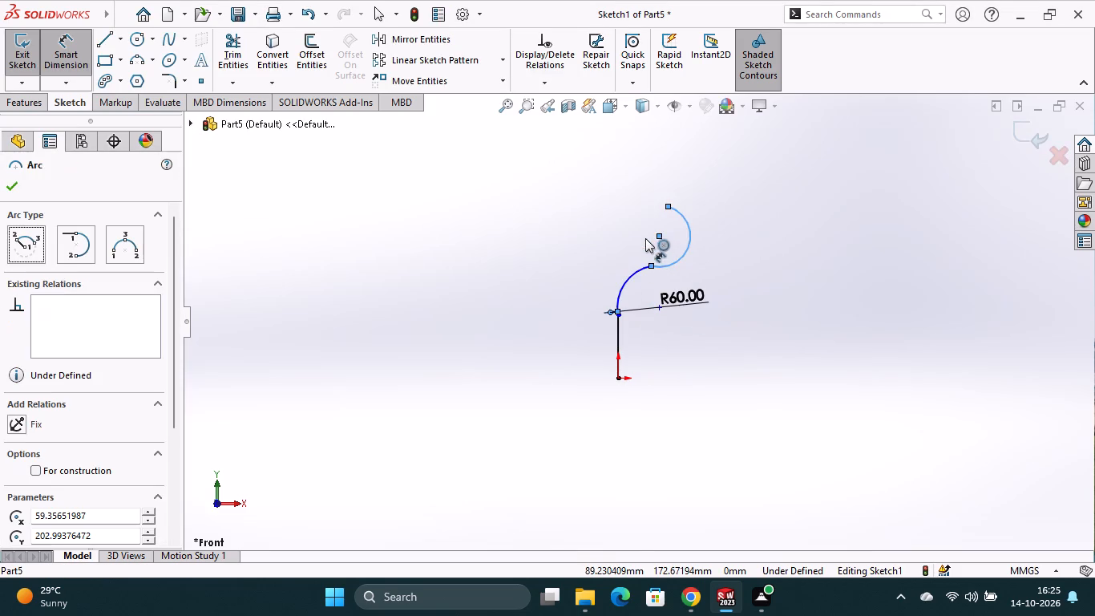
pyautogui.click(635, 233)
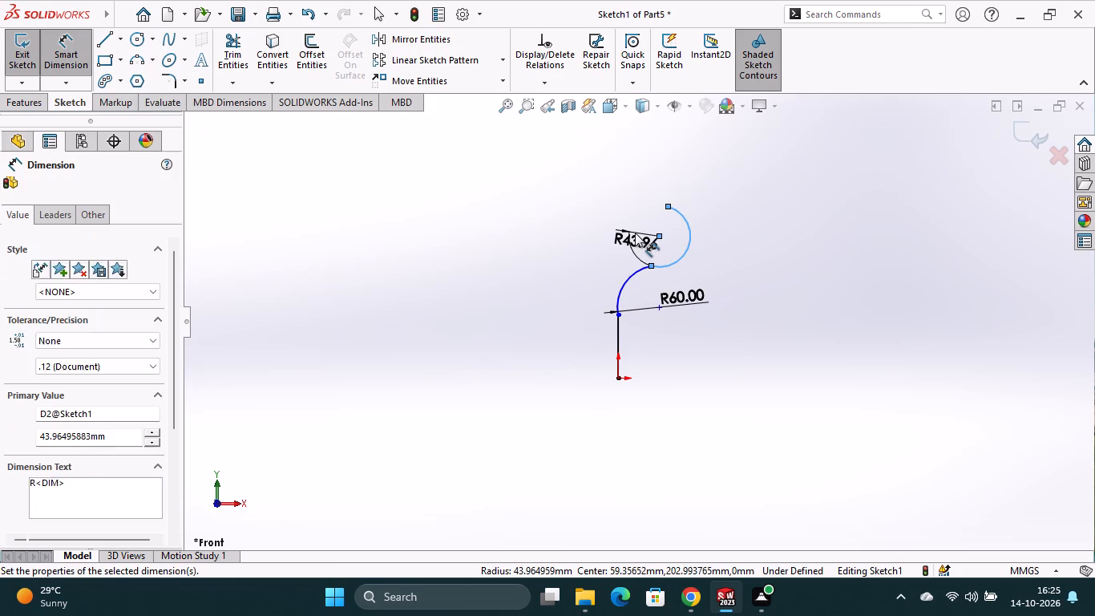
pyautogui.write('60')
pyautogui.press('Return')
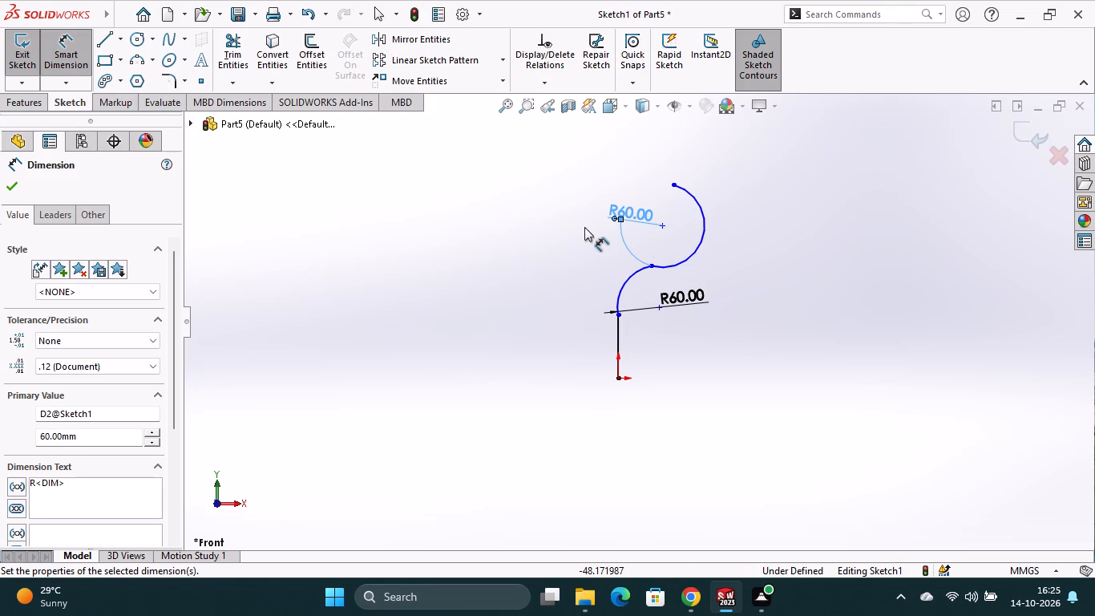
pyautogui.rightClick(687, 298)
pyautogui.rightClick(687, 298)
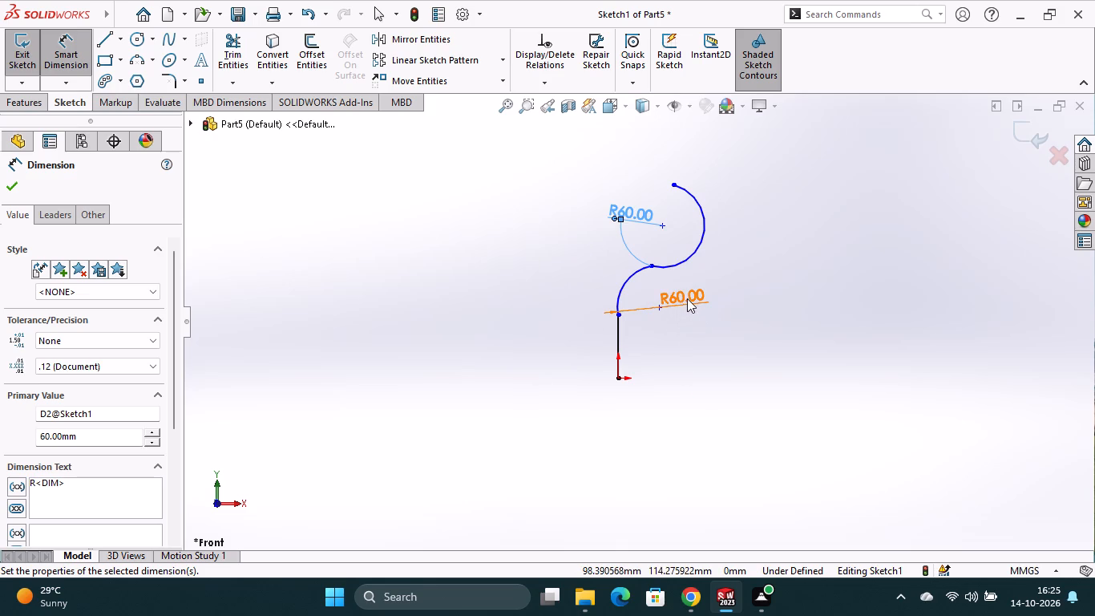
pyautogui.click(646, 358)
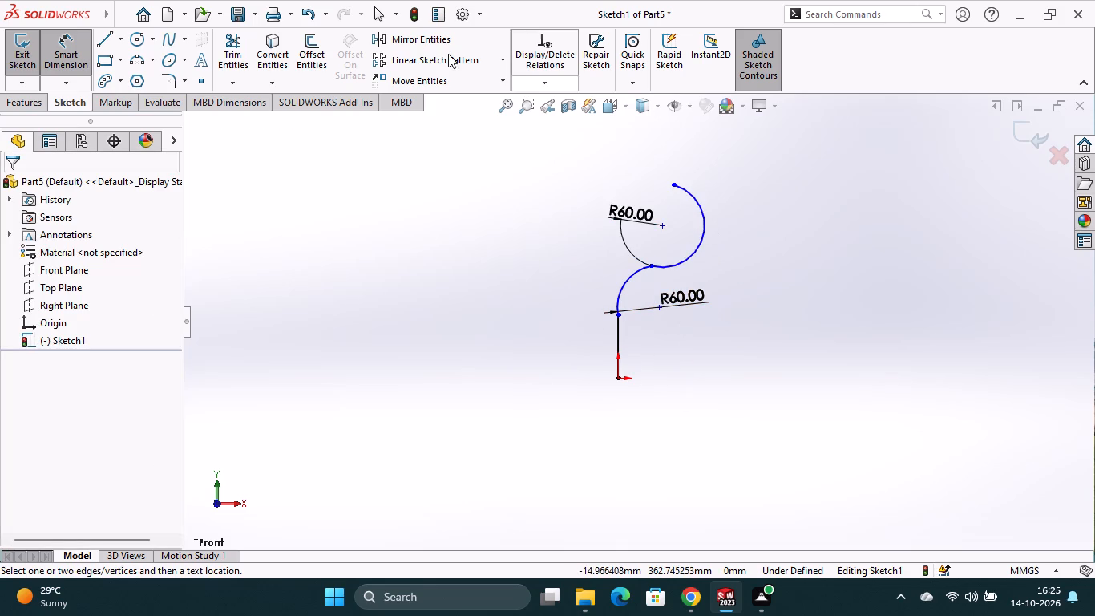
# Dimension the horizontal distance from the origin to the lower arc's center as 60 mm.
pyautogui.click(619, 379)
pyautogui.click(661, 310)
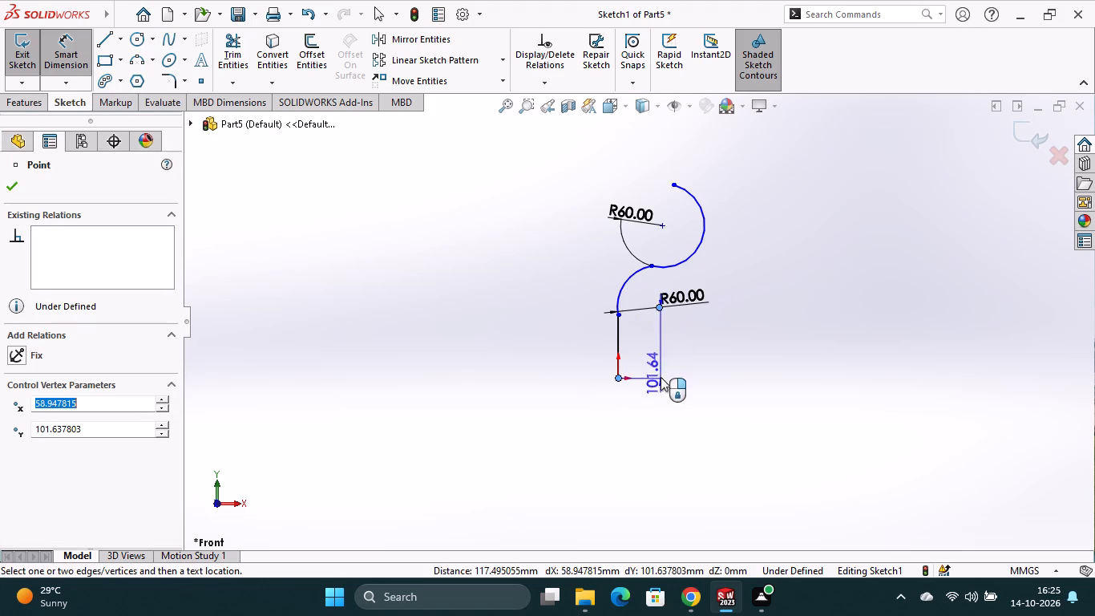
pyautogui.click(631, 416)
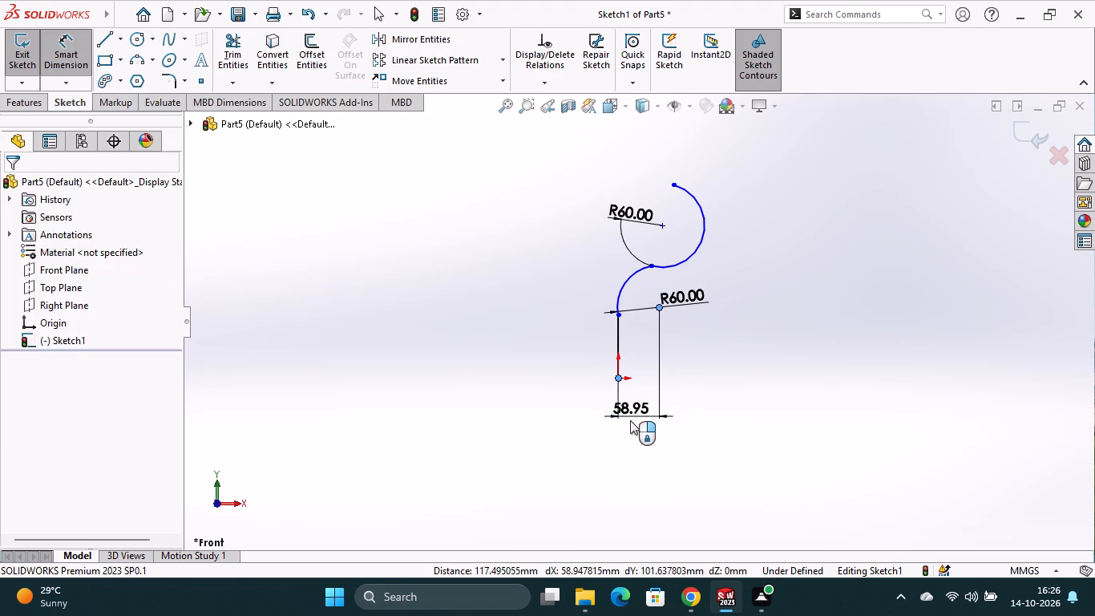
pyautogui.write('60')
pyautogui.press('Return')
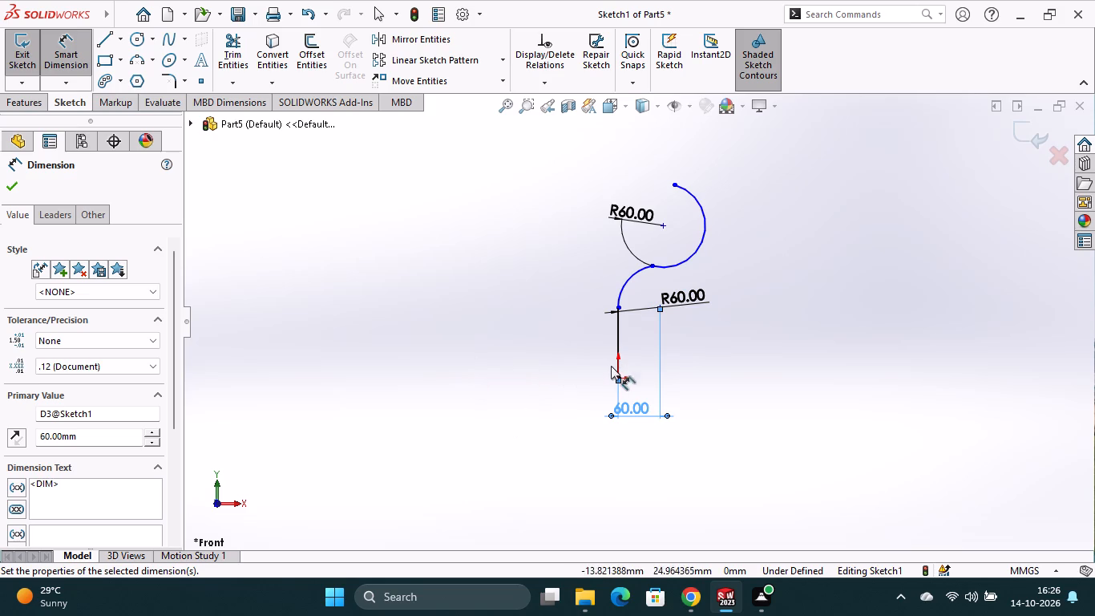
# Dimension the vertical distance from the origin to the vertical line's top endpoint as 50 mm.
pyautogui.click(619, 309)
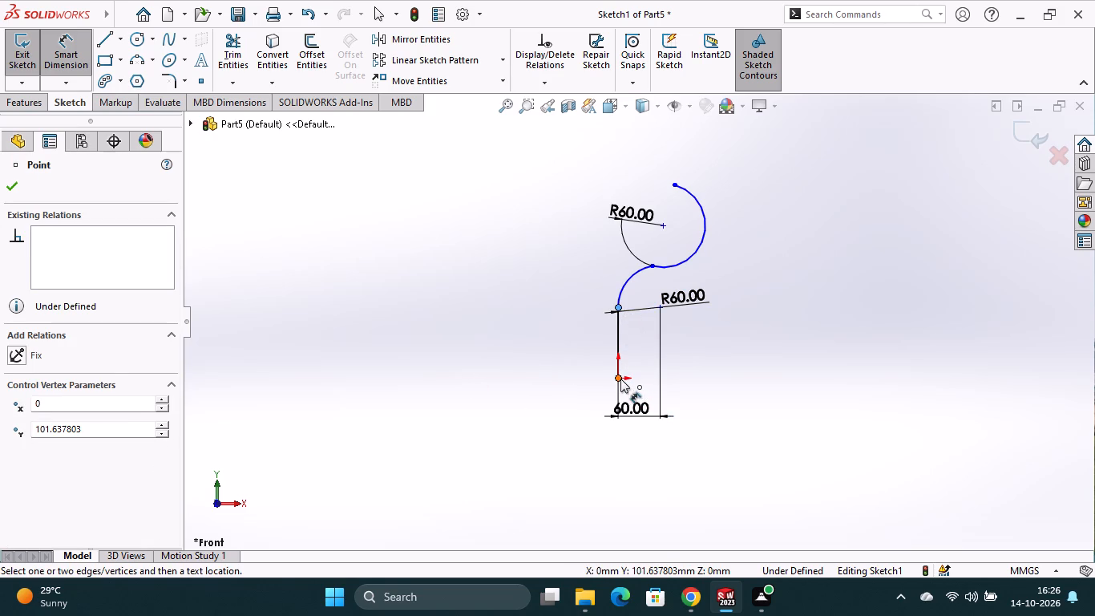
pyautogui.click(620, 379)
pyautogui.click(695, 364)
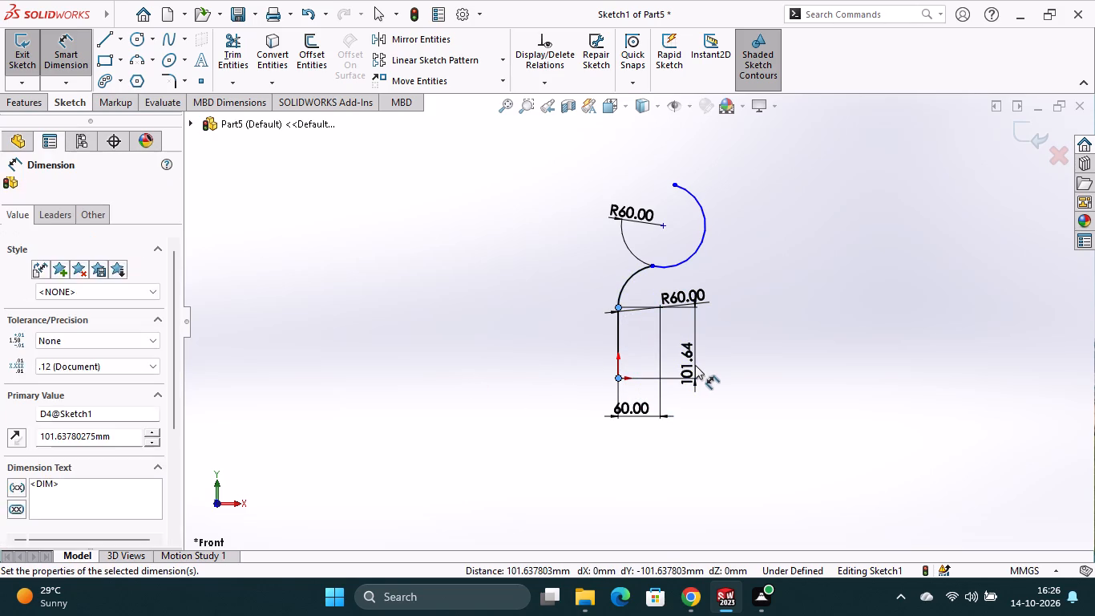
pyautogui.write('50')
pyautogui.press('Return')
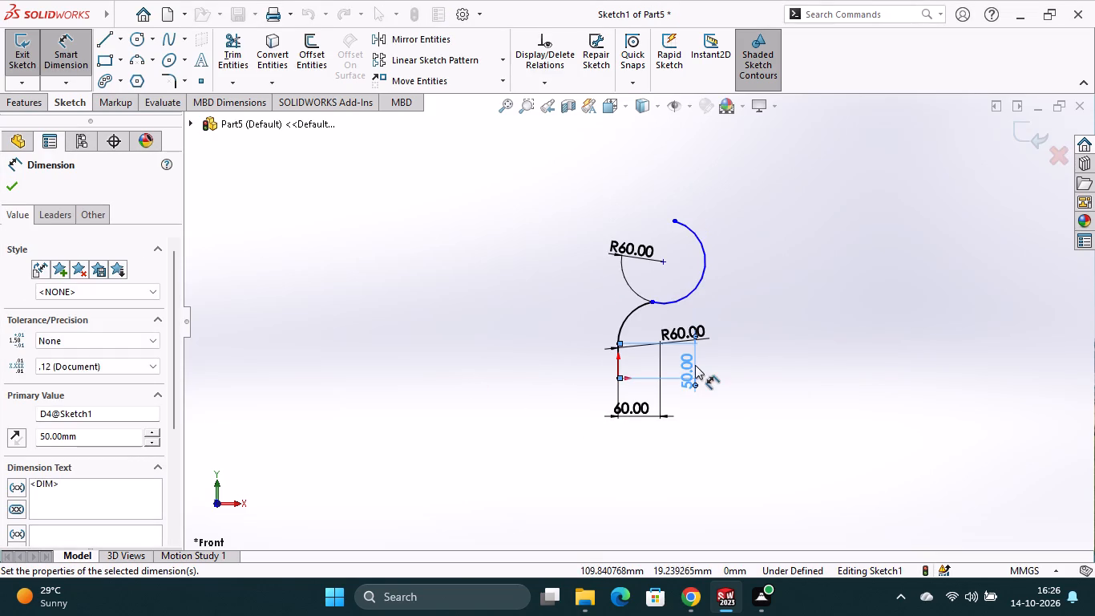
# Reposition the lower arc's radius dimension between the arc and its center.
pyautogui.scroll(-7, 649, 344)
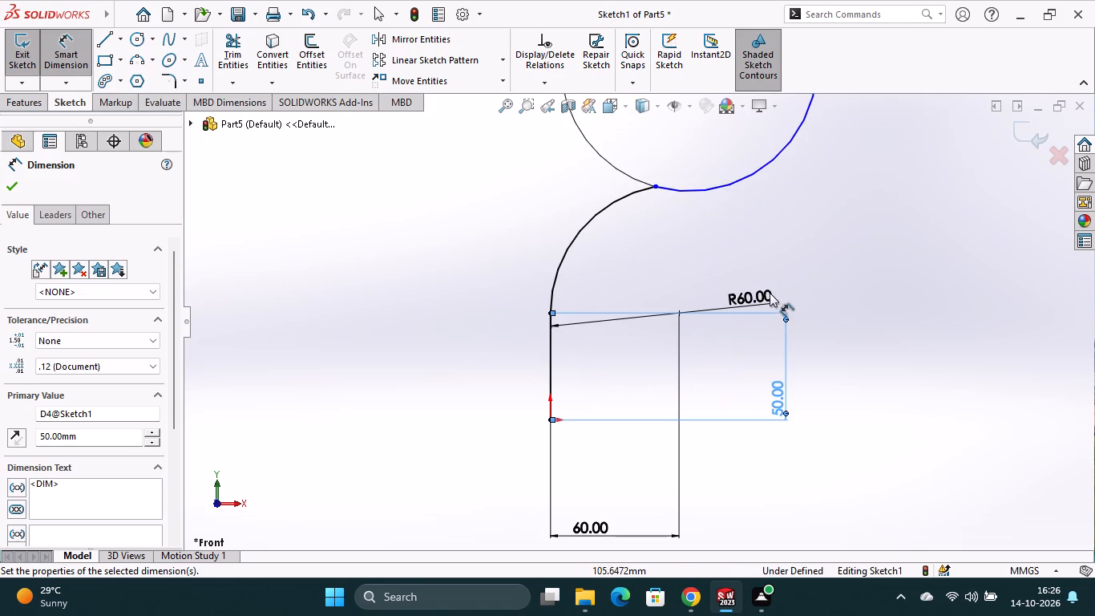
pyautogui.moveTo(760, 296); pyautogui.dragTo(658, 254)
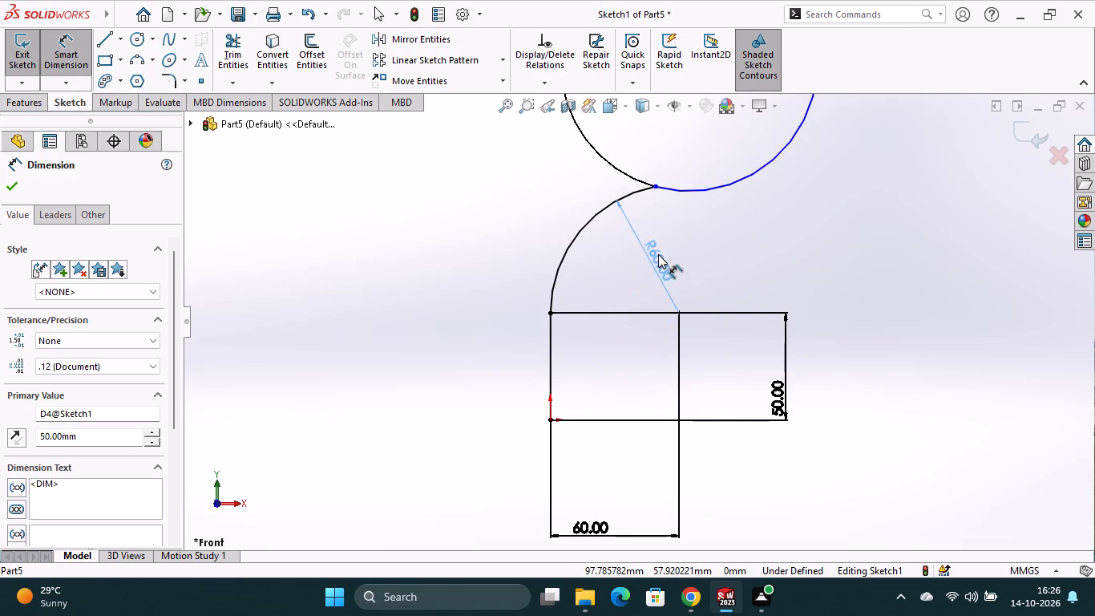
pyautogui.moveTo(658, 254); pyautogui.dragTo(656, 269)
# Dimension the vertical distance from the origin to the upper arc's center as 147.50 mm.
pyautogui.scroll(2, 618, 310)
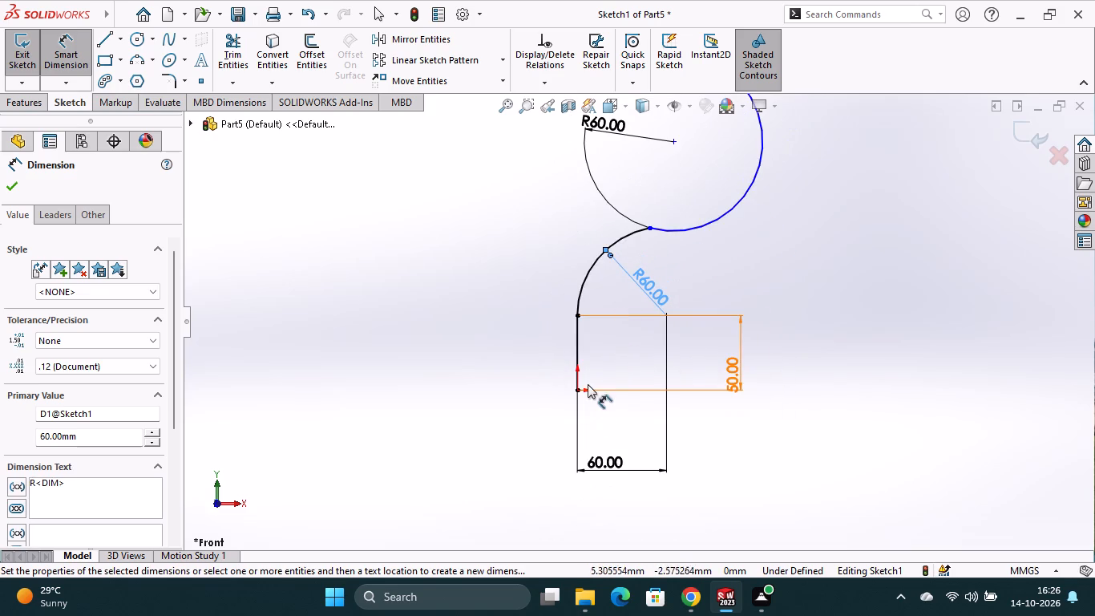
pyautogui.scroll(1, 591, 380)
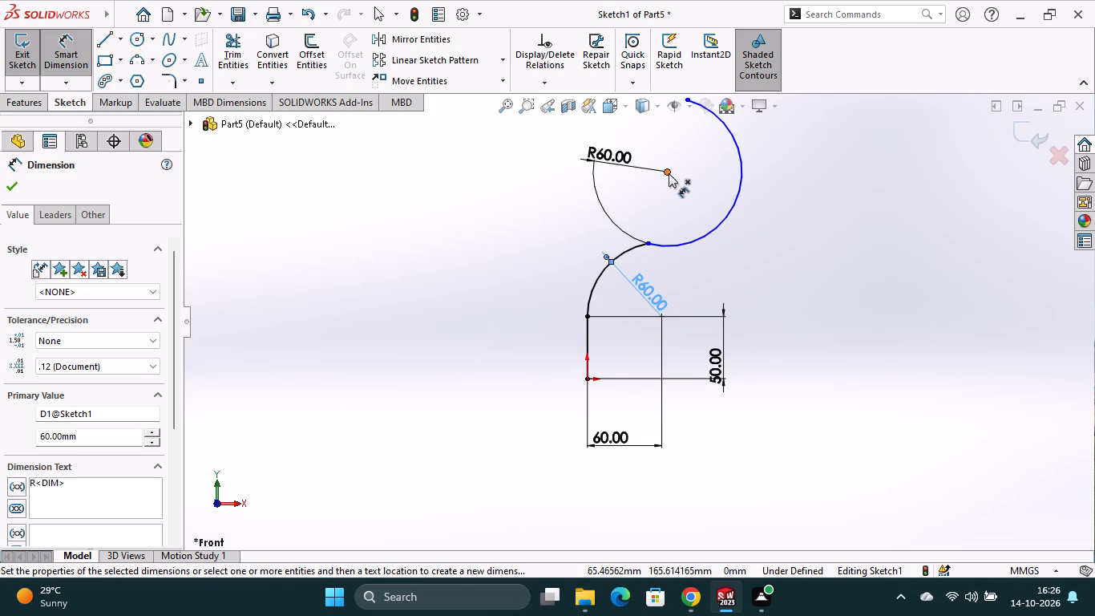
pyautogui.click(669, 173)
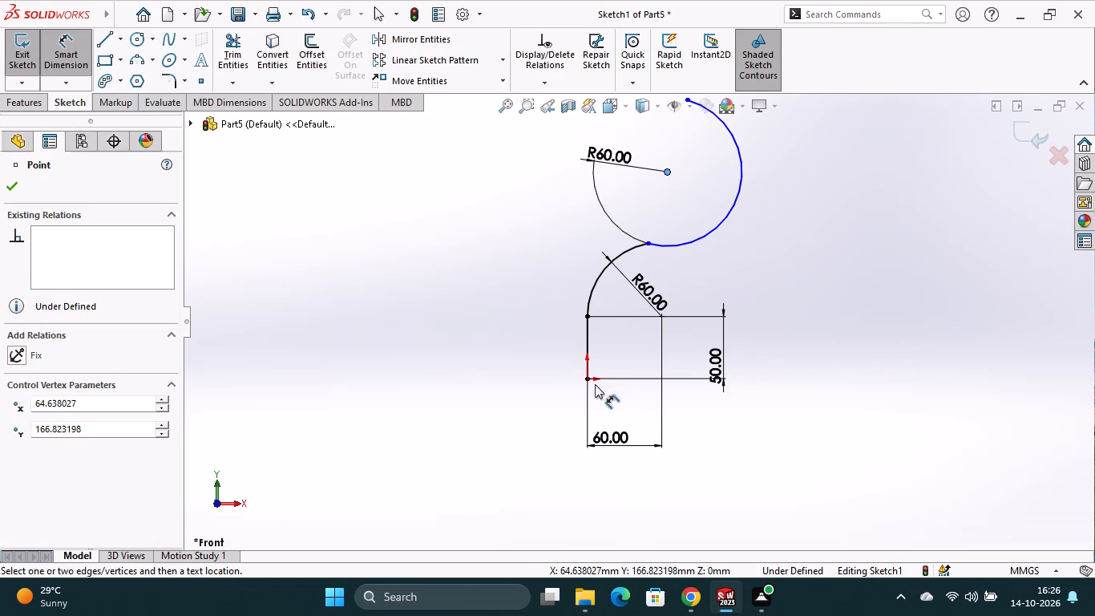
pyautogui.click(586, 379)
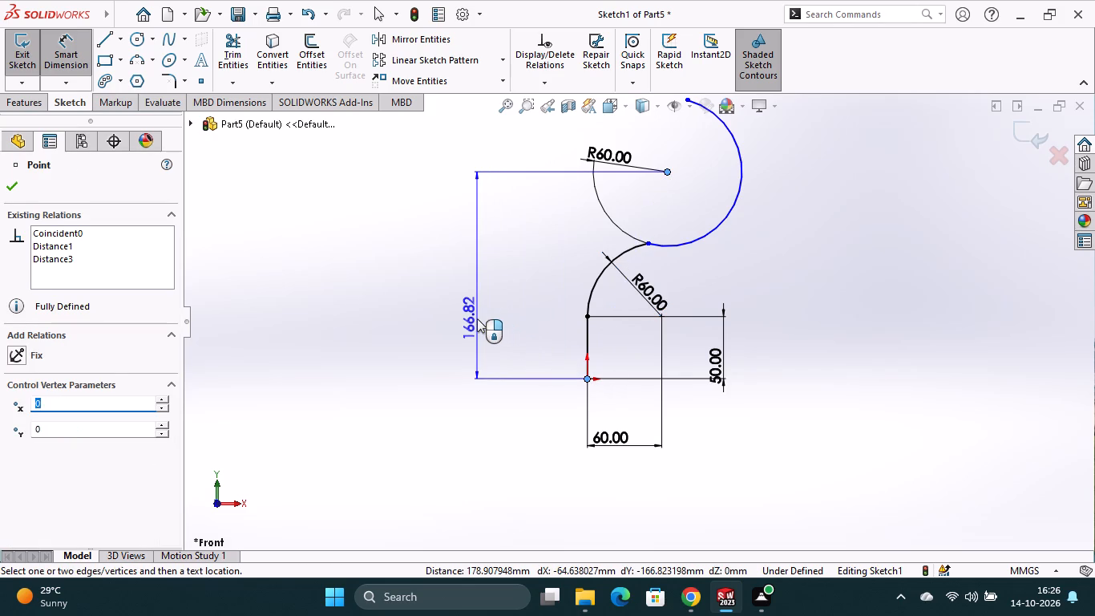
pyautogui.click(477, 318)
pyautogui.write('14')
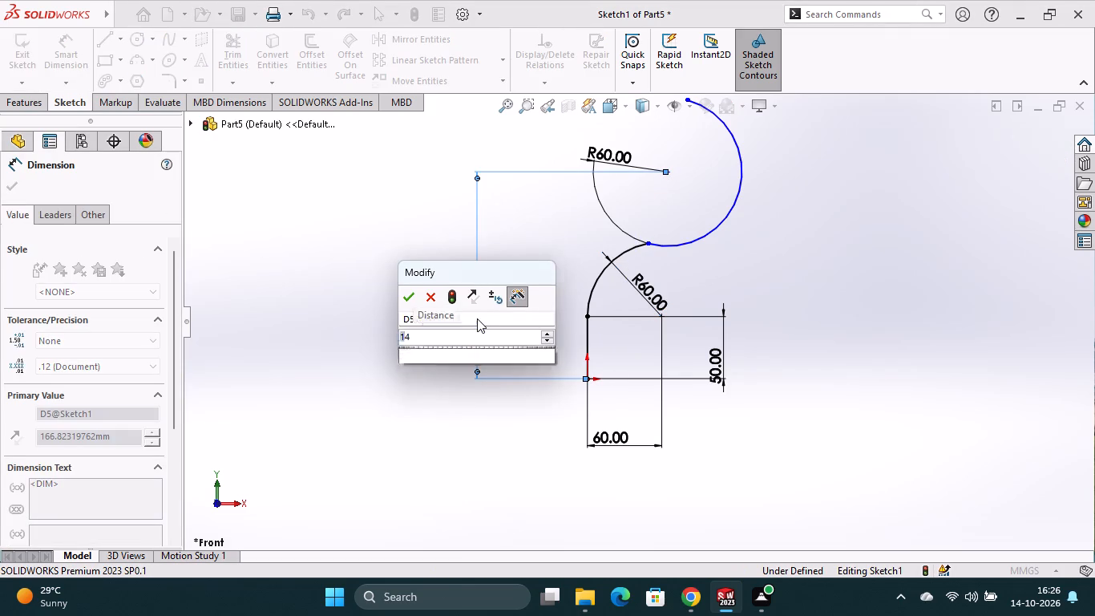
pyautogui.write('7.')
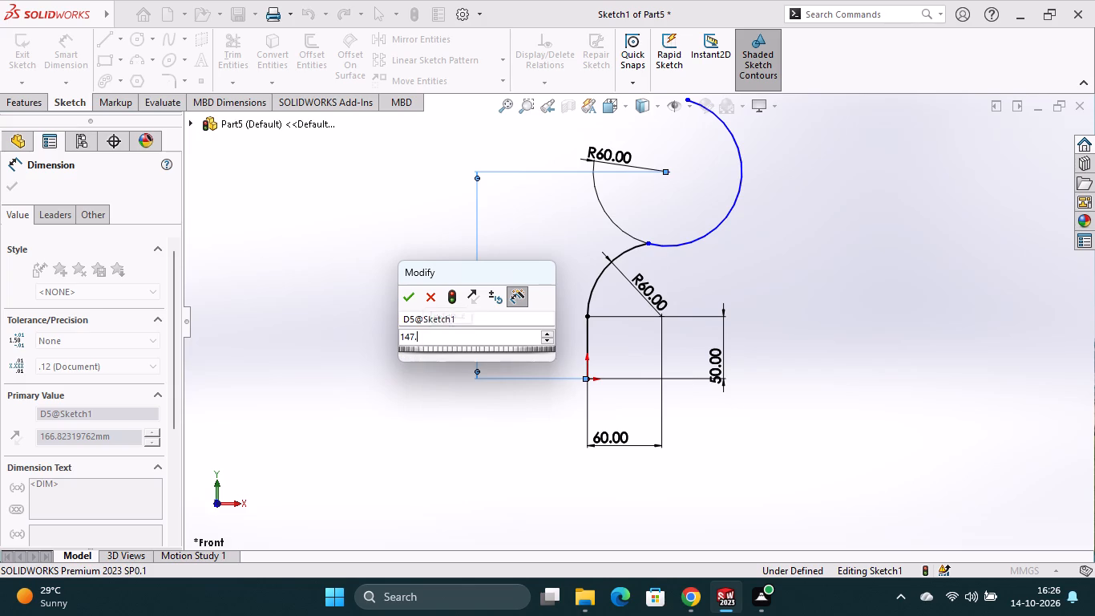
pyautogui.press('5')
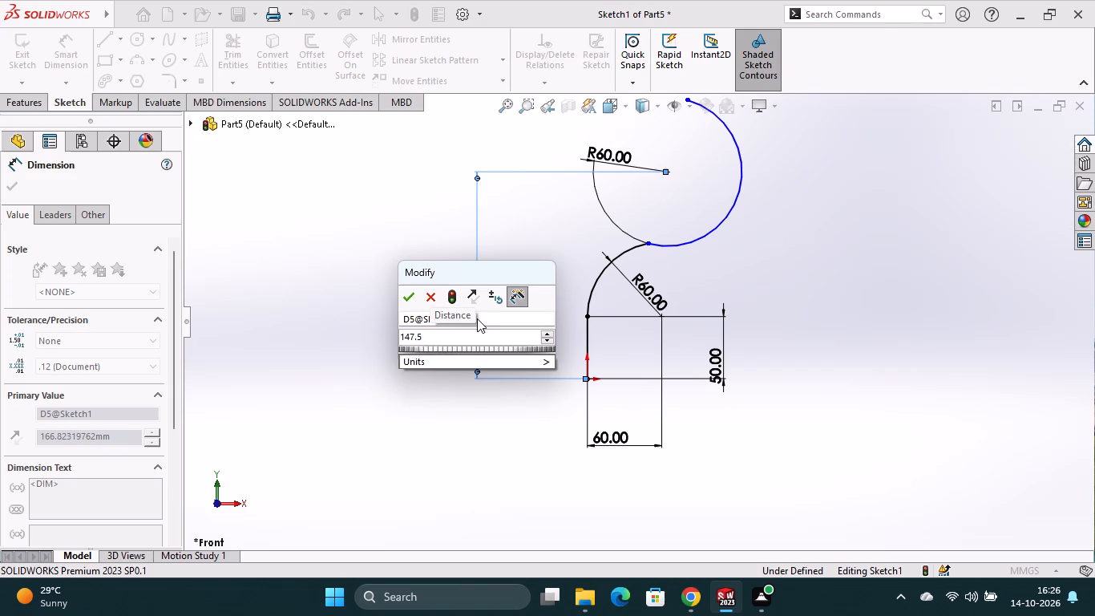
pyautogui.press('0')
pyautogui.press('Return')
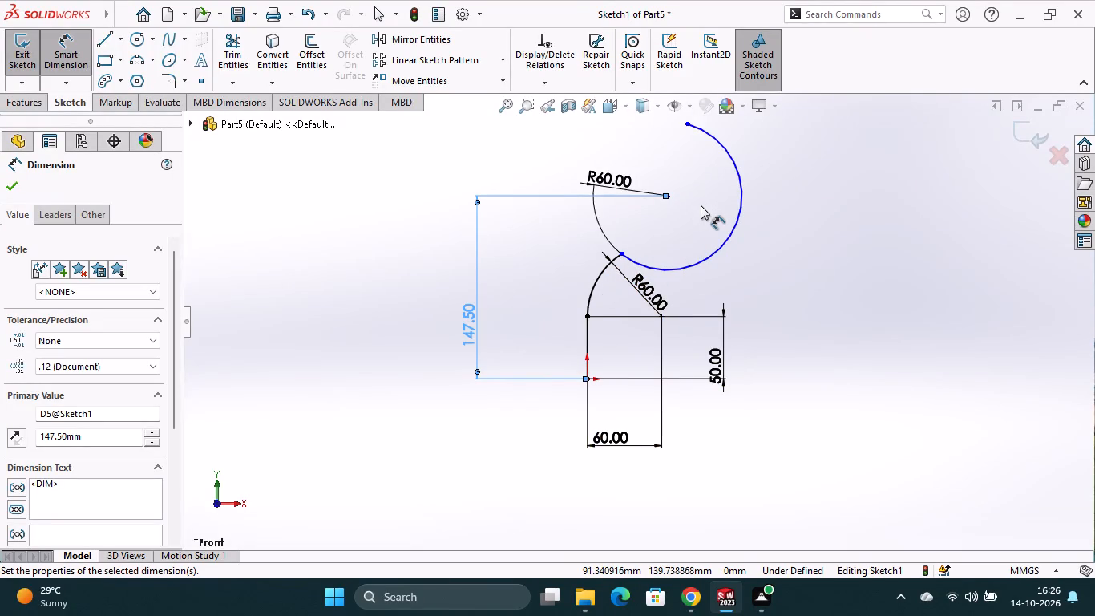
pyautogui.press('Escape')
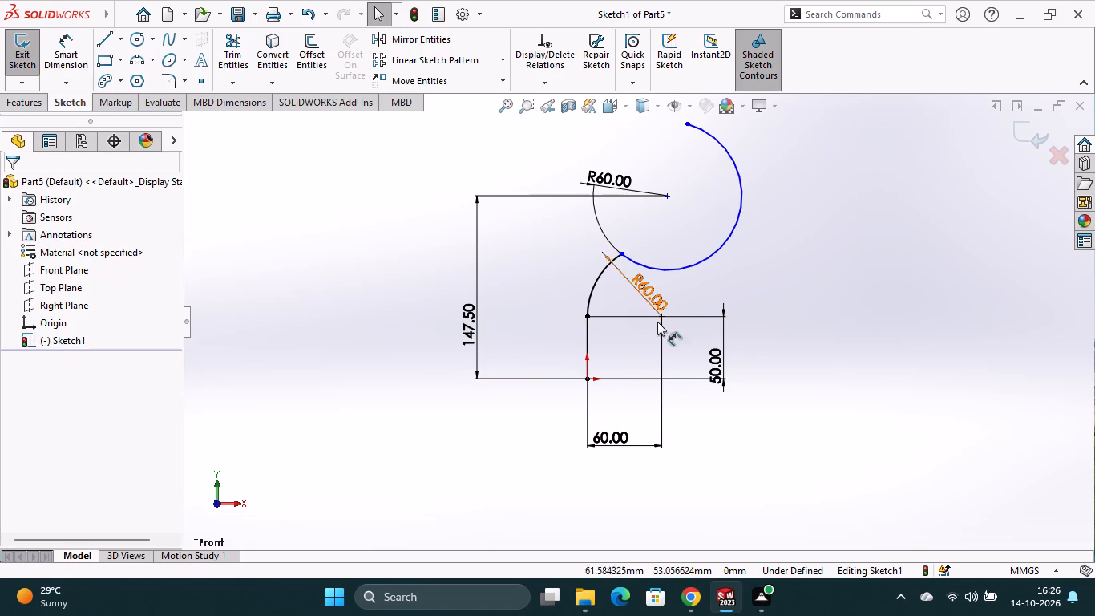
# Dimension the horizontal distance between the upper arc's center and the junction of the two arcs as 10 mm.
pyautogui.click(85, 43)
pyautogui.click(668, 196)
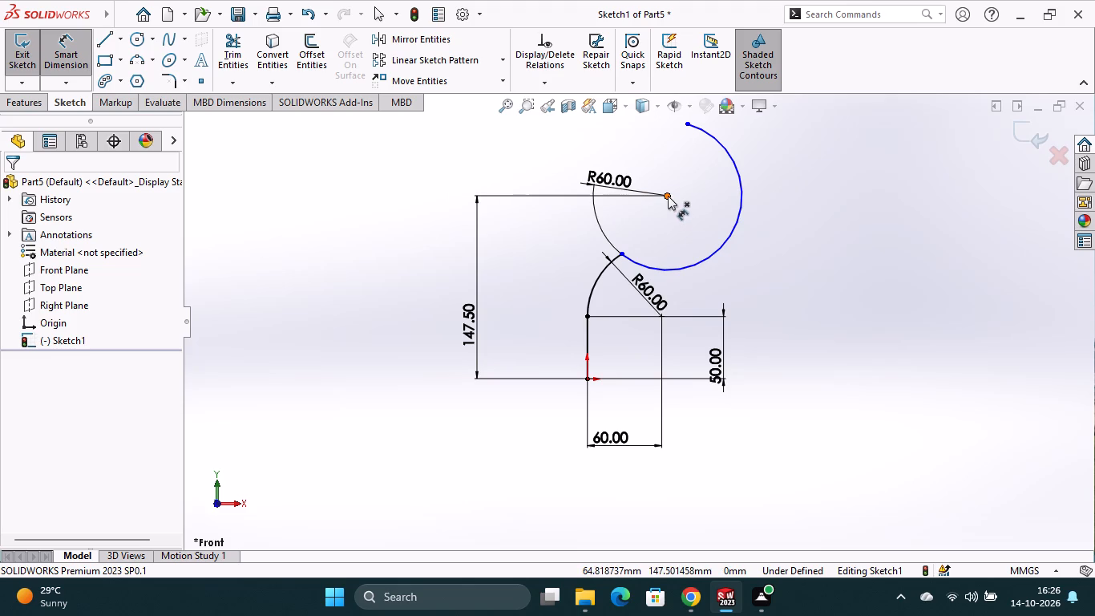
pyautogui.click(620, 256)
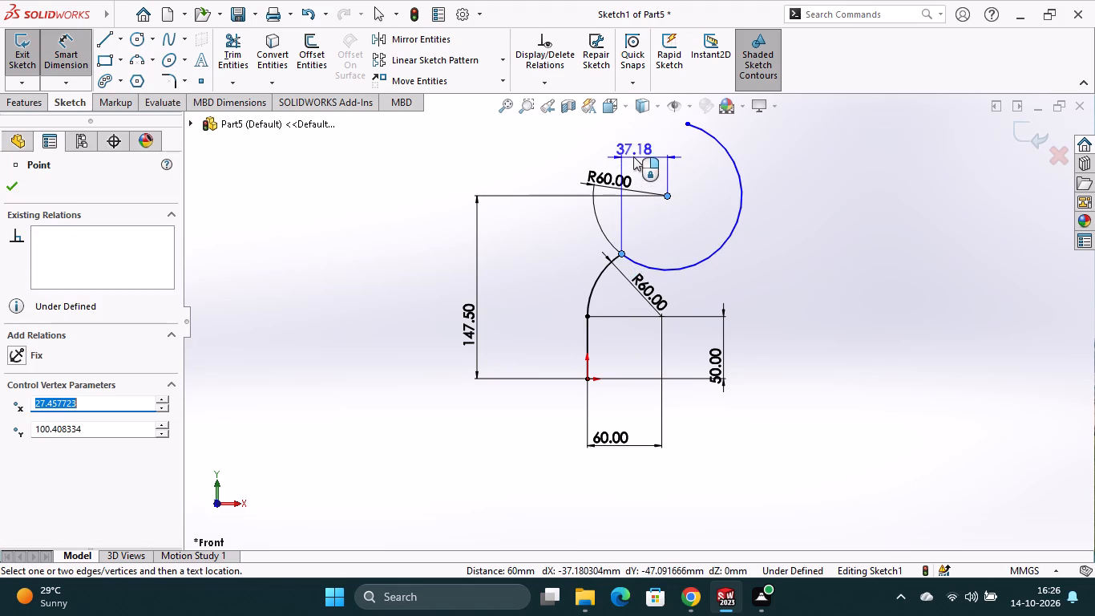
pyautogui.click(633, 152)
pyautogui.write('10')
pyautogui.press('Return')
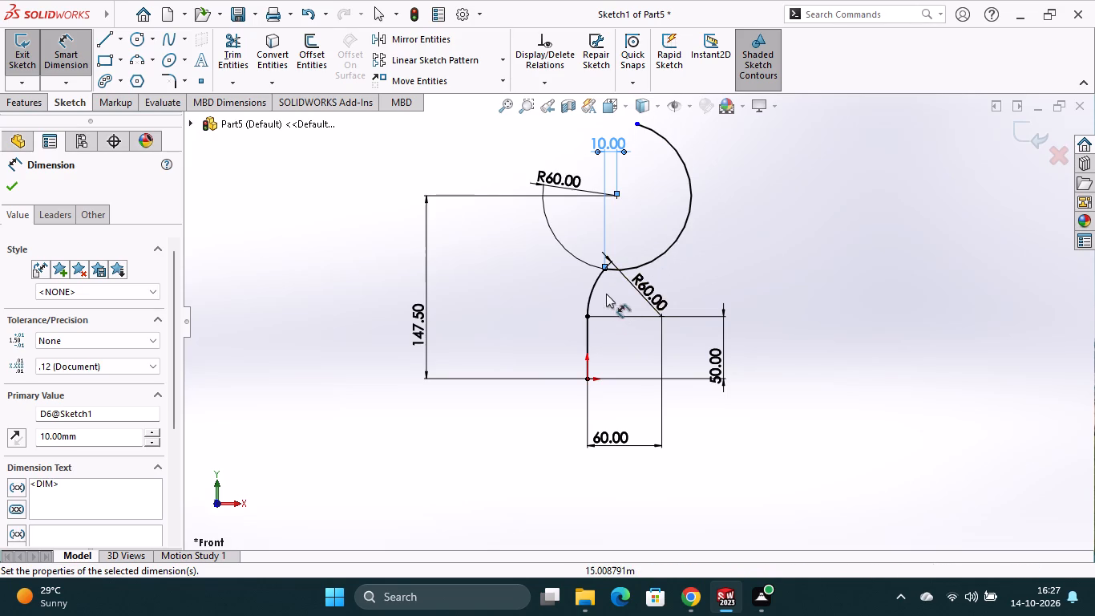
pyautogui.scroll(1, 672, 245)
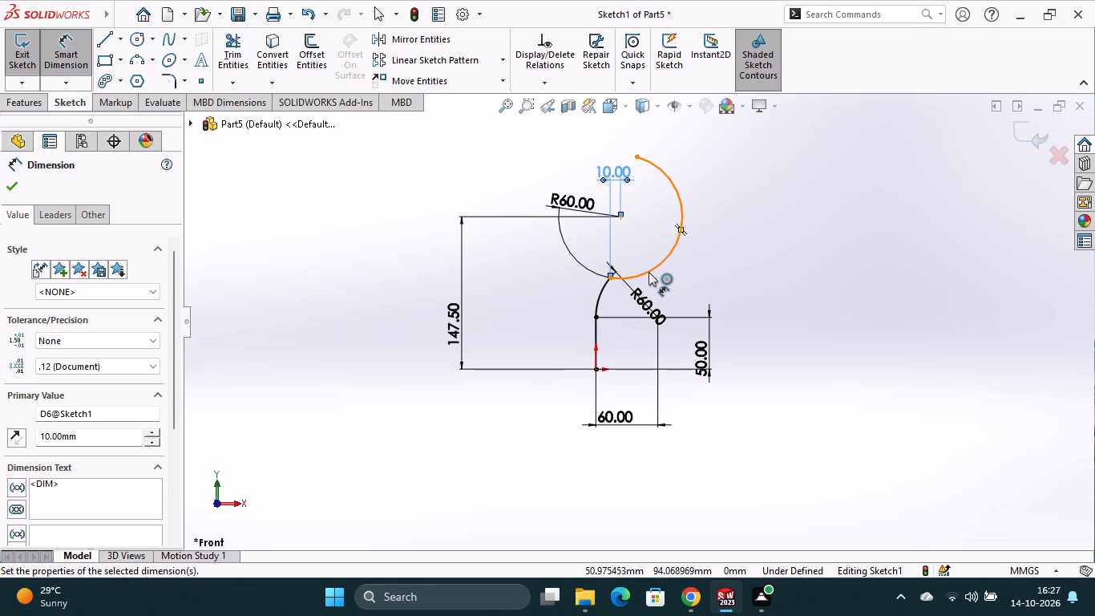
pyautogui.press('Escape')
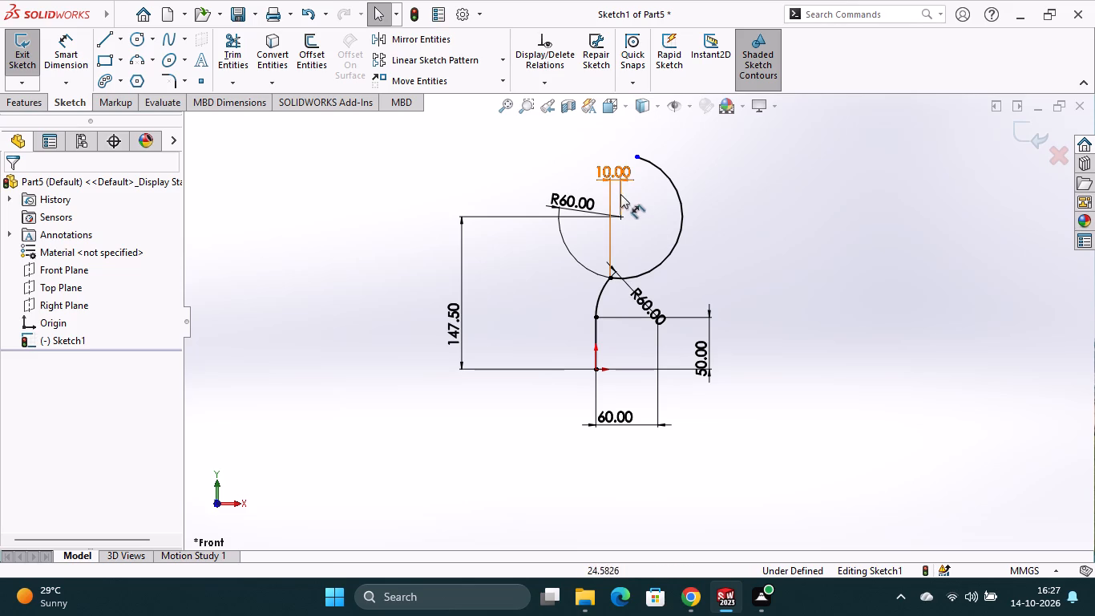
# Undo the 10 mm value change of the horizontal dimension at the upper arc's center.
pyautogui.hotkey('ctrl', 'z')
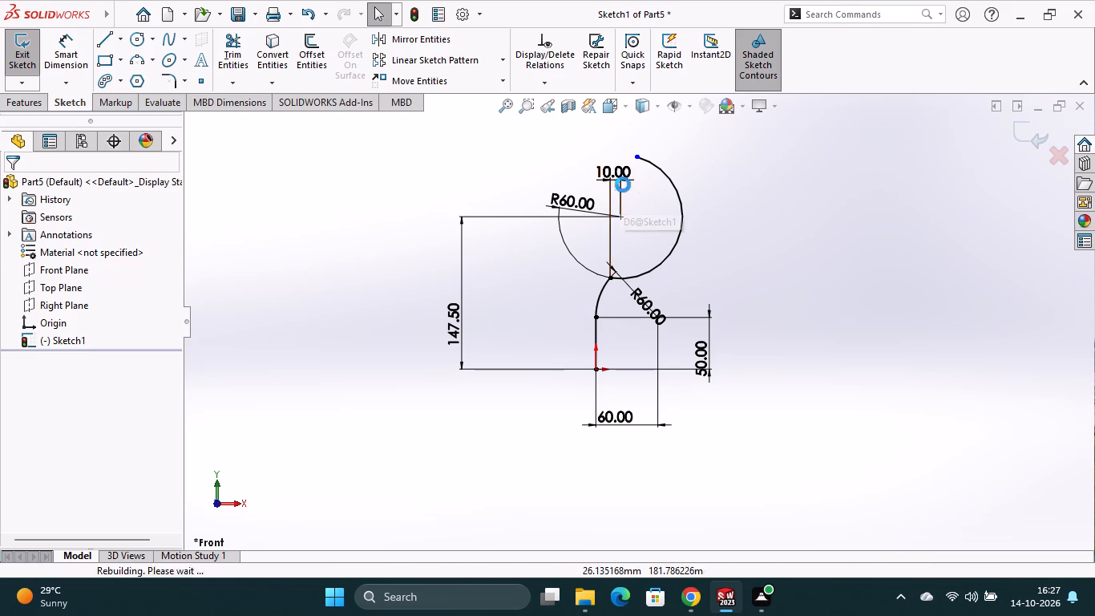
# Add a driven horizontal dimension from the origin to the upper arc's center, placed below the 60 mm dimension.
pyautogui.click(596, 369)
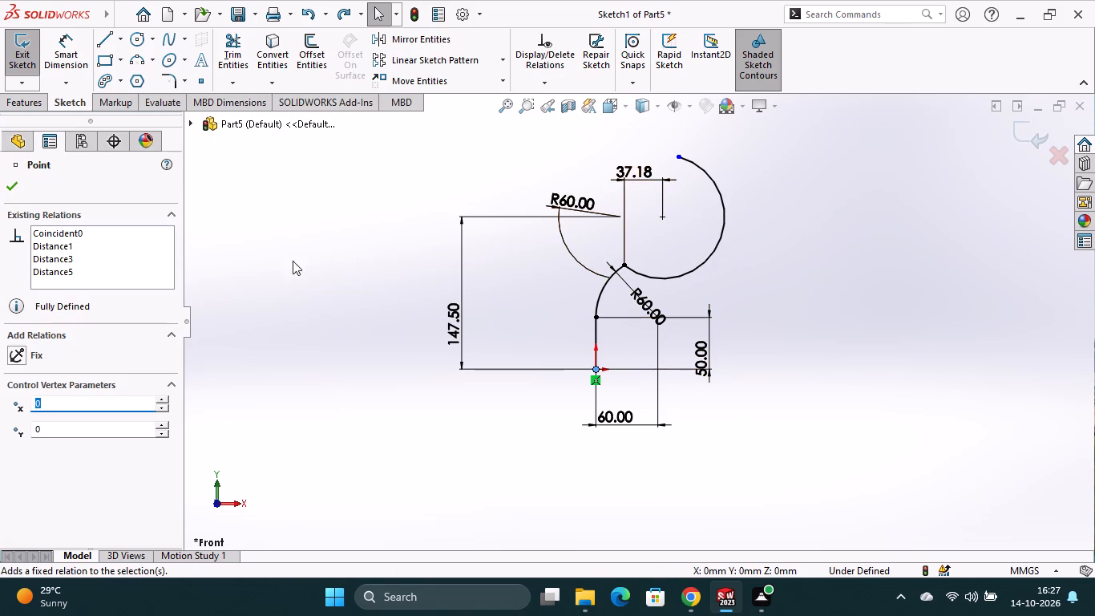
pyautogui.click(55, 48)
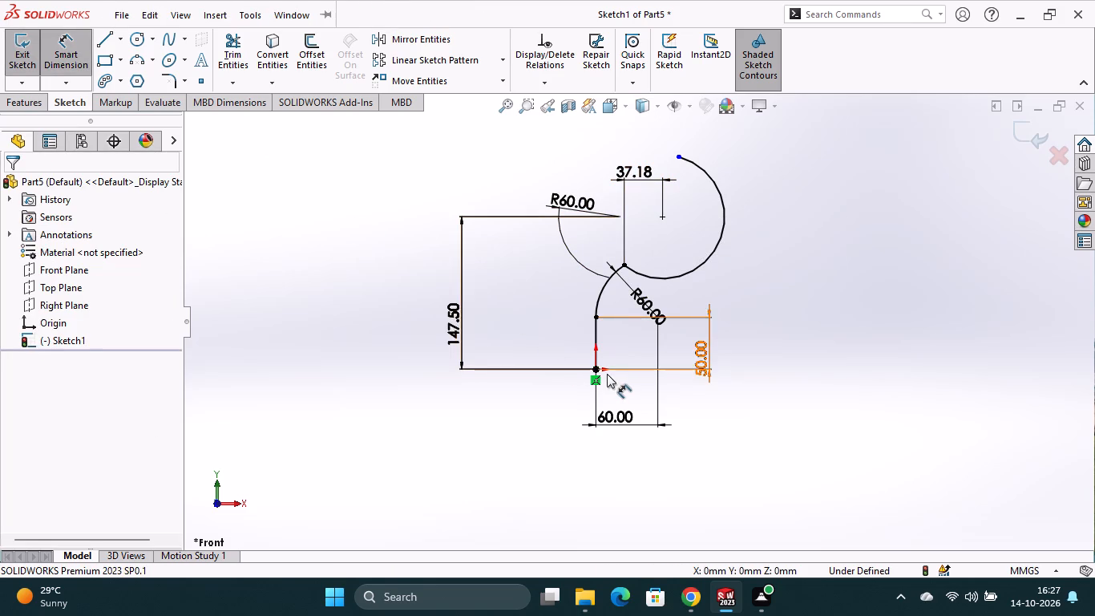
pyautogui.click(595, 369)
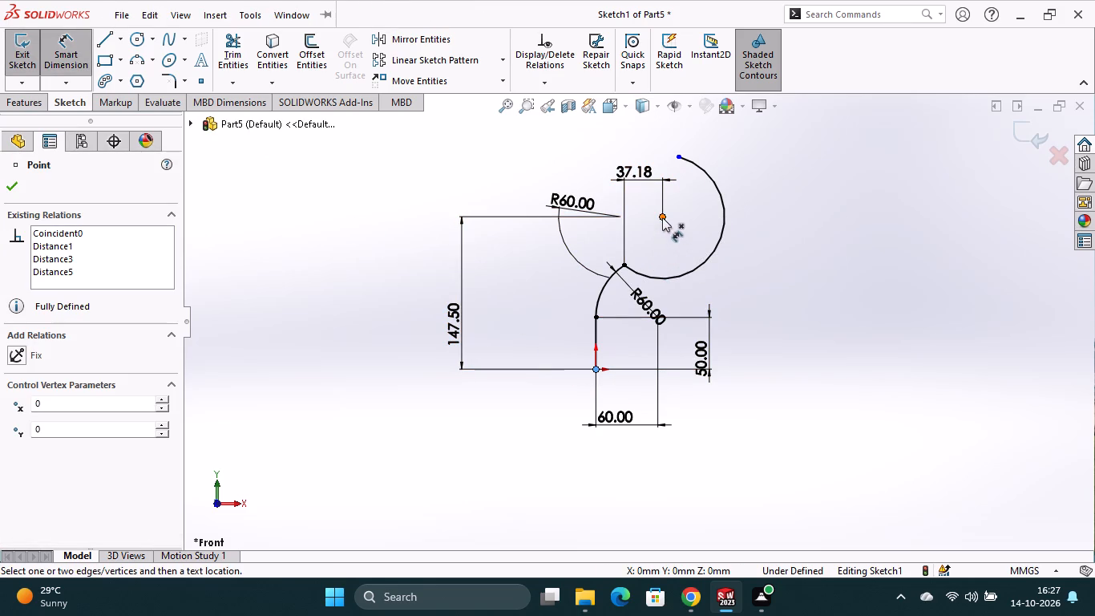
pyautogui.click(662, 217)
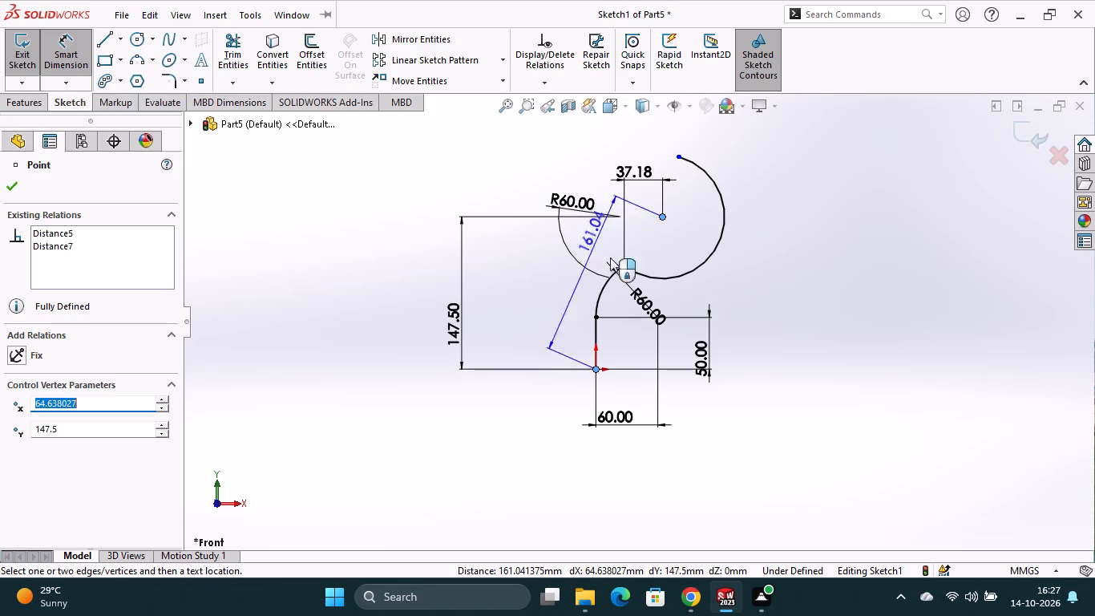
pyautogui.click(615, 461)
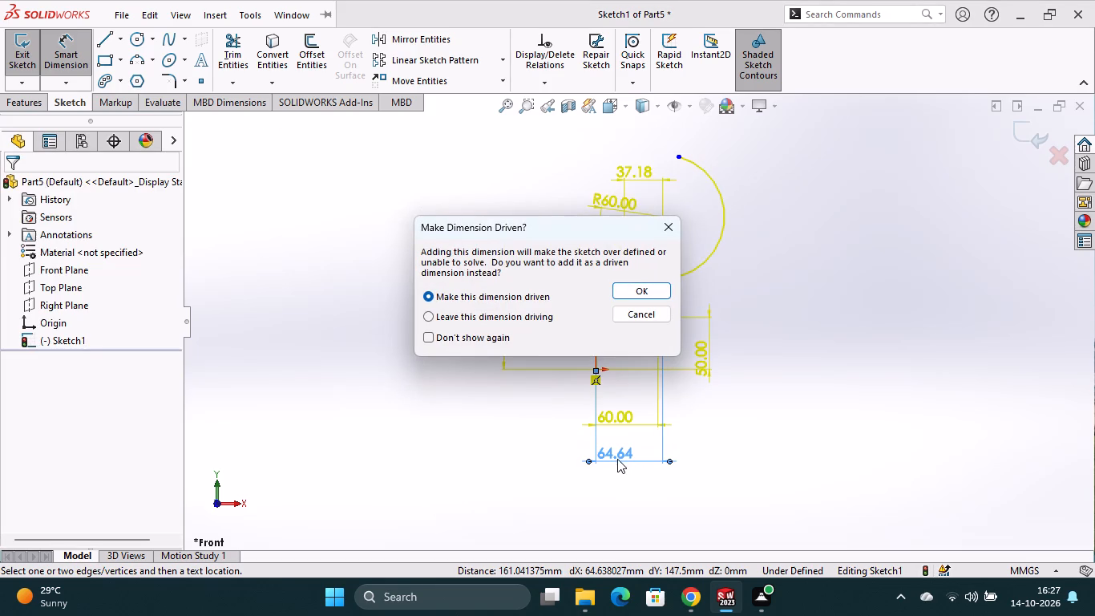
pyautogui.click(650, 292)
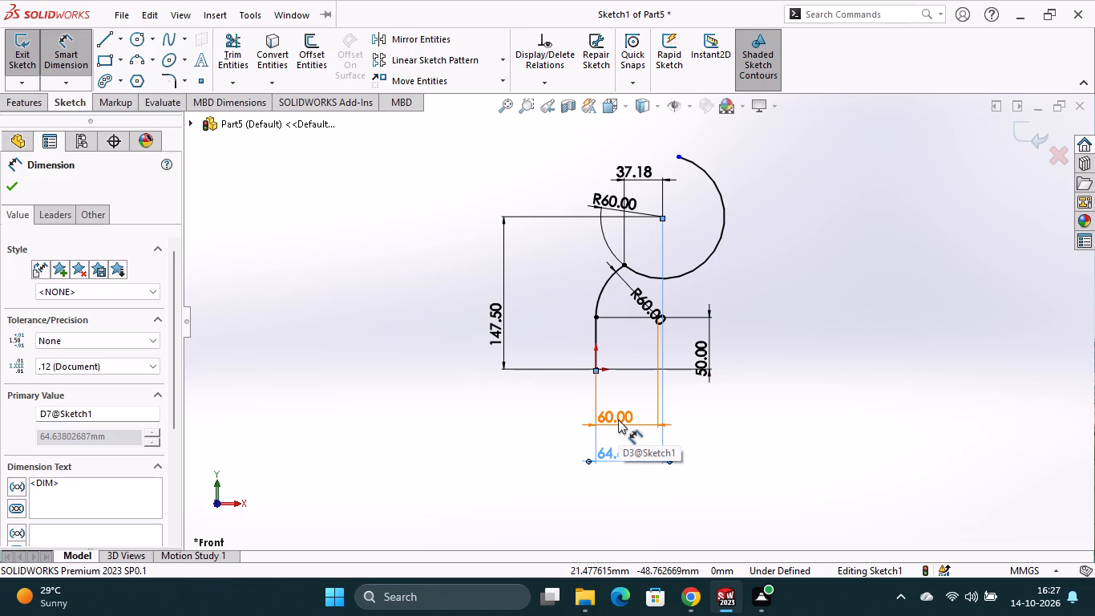
# Delete the 60 mm horizontal dimension between the origin and the lower arc's center.
pyautogui.rightClick(618, 419)
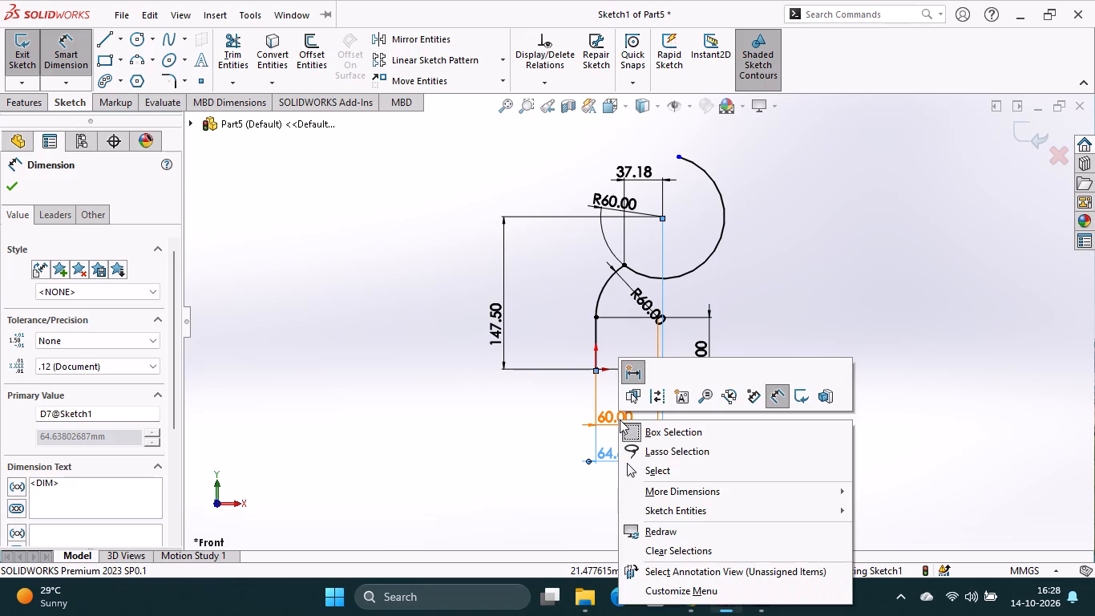
pyautogui.press('Escape')
pyautogui.press('Escape')
pyautogui.rightClick(610, 419)
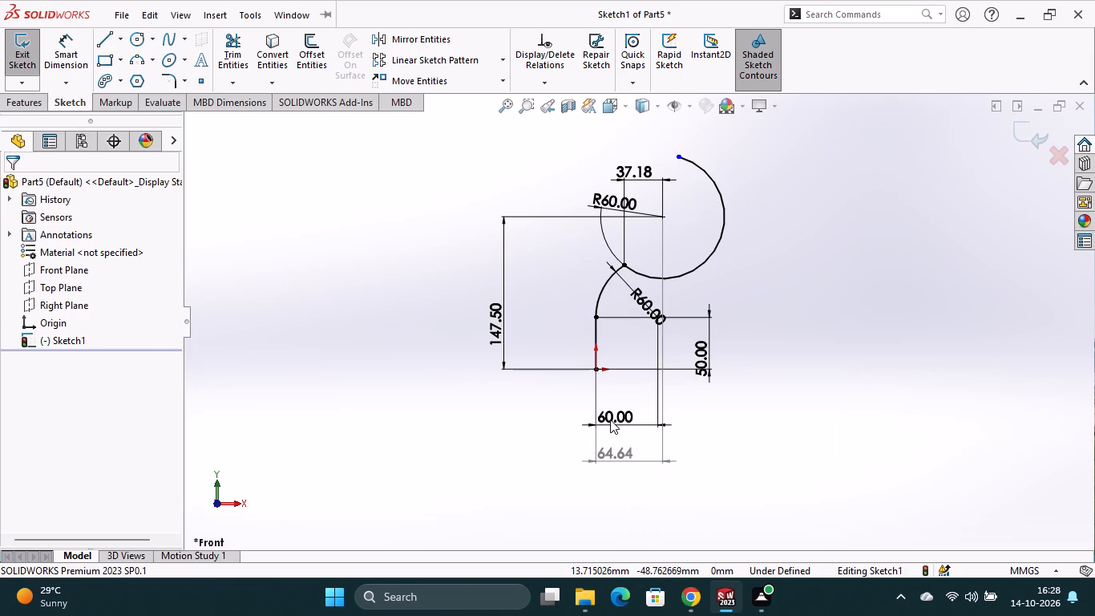
pyautogui.click(636, 390)
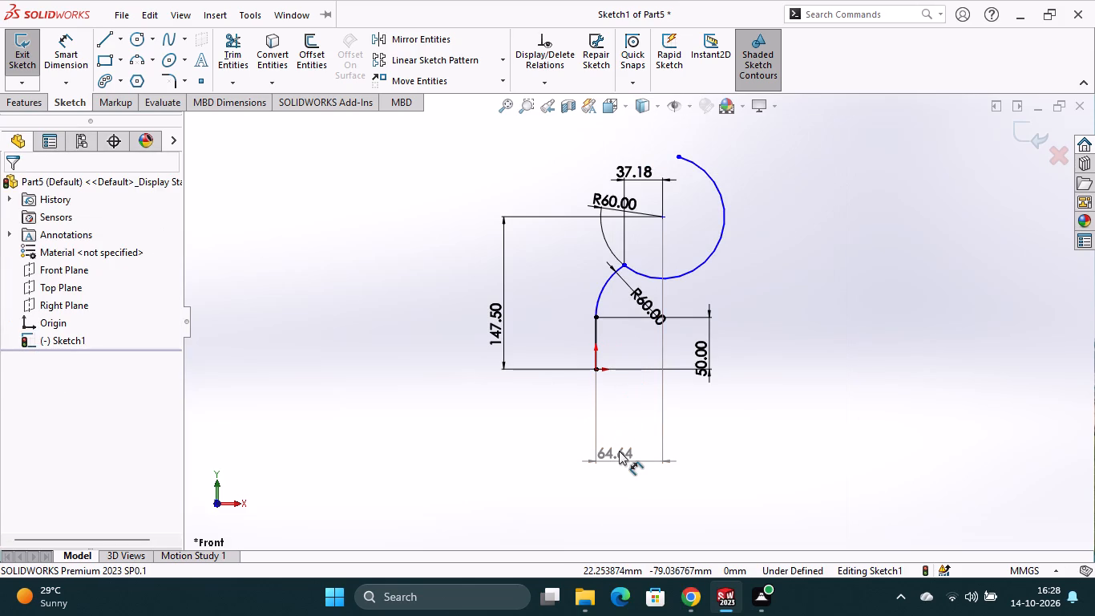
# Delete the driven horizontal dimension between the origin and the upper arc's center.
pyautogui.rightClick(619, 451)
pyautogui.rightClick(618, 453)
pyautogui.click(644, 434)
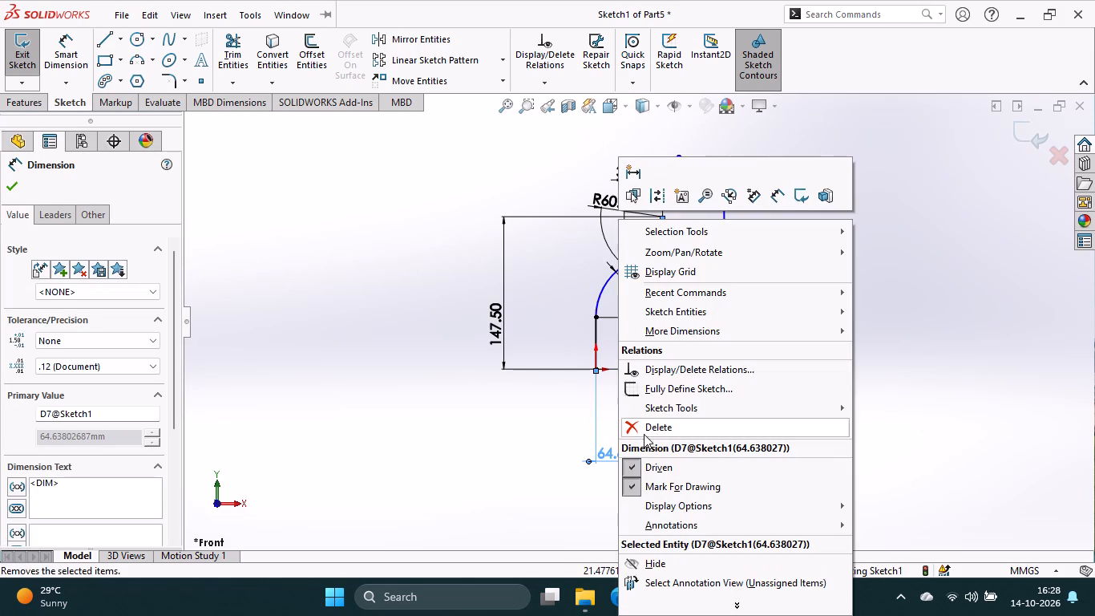
# Delete the radius dimension of the upper arc.
pyautogui.scroll(-2, 631, 330)
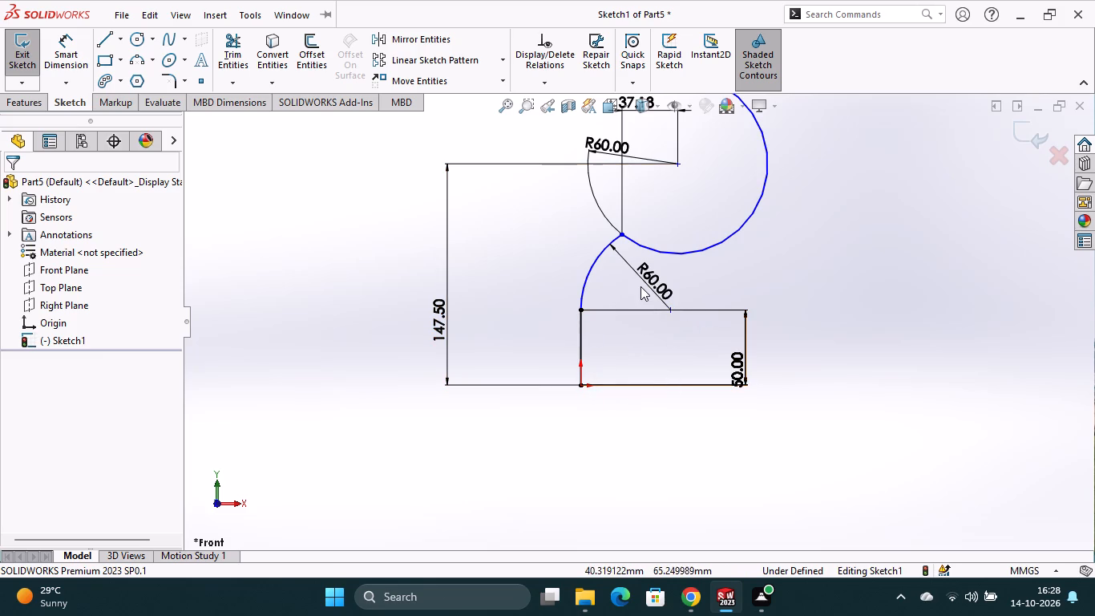
pyautogui.scroll(2, 640, 286)
pyautogui.moveTo(620, 202); pyautogui.dragTo(643, 225)
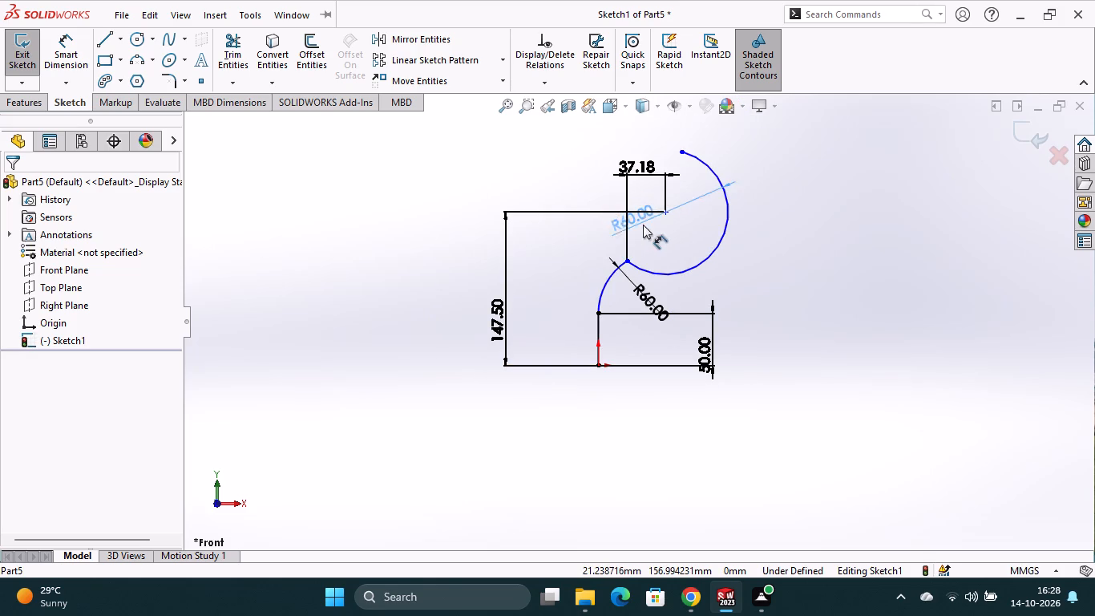
pyautogui.moveTo(643, 225); pyautogui.dragTo(673, 232)
pyautogui.press('Delete')
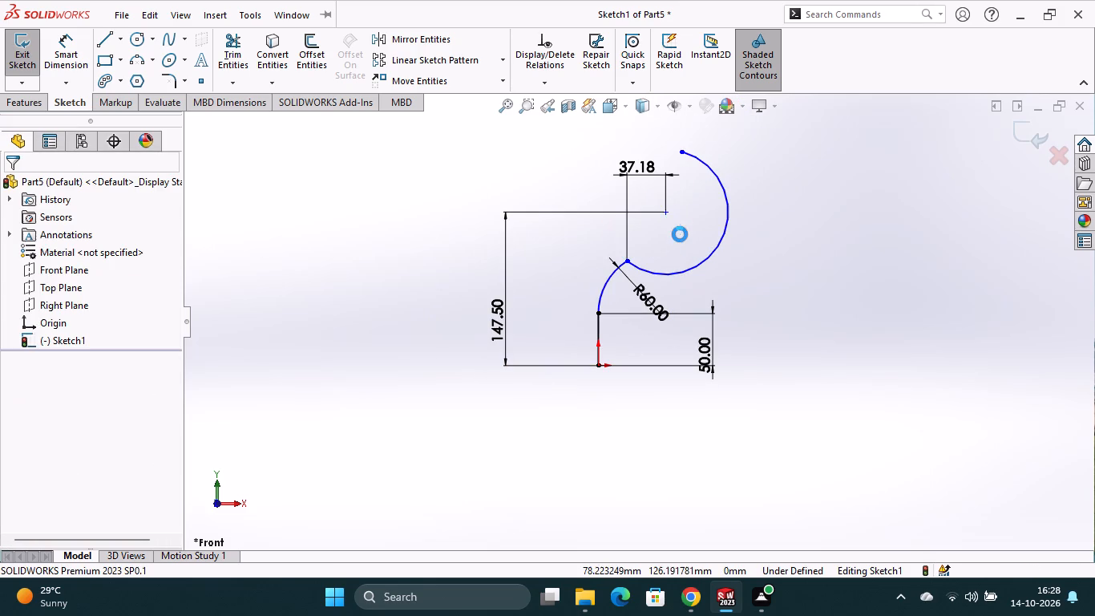
# Delete the large upper arc together with its associated dimensions.
pyautogui.click(679, 272)
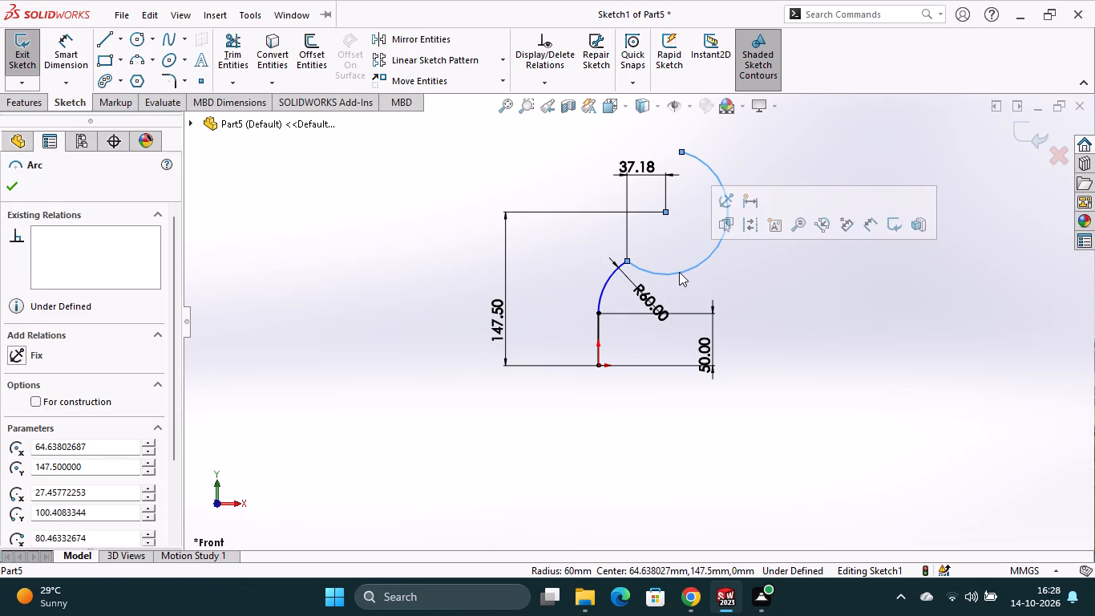
pyautogui.press('Escape')
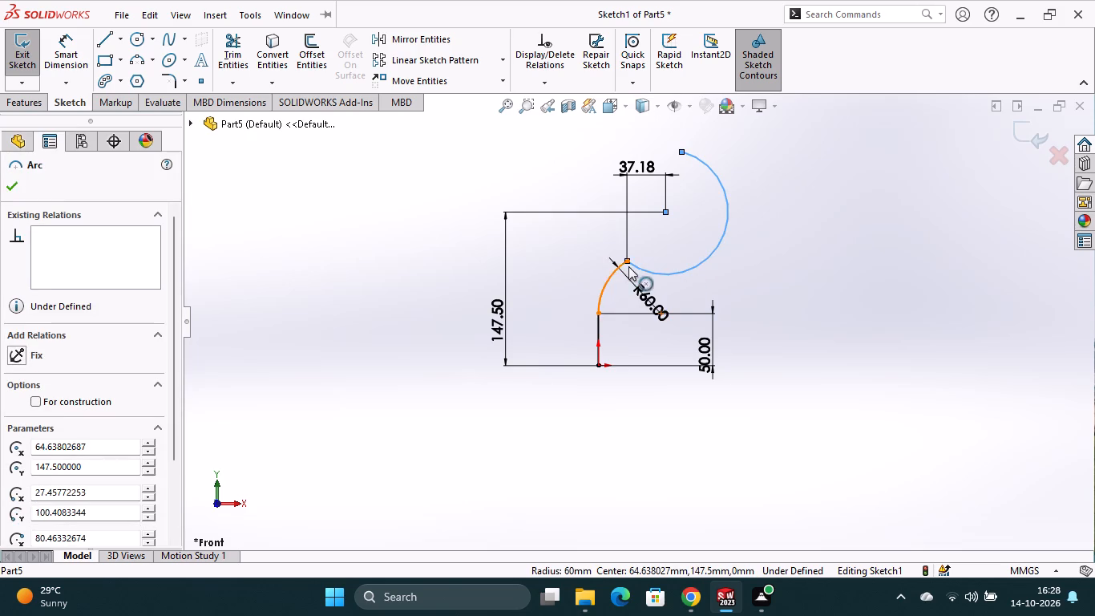
pyautogui.click(689, 268)
pyautogui.press('Return')
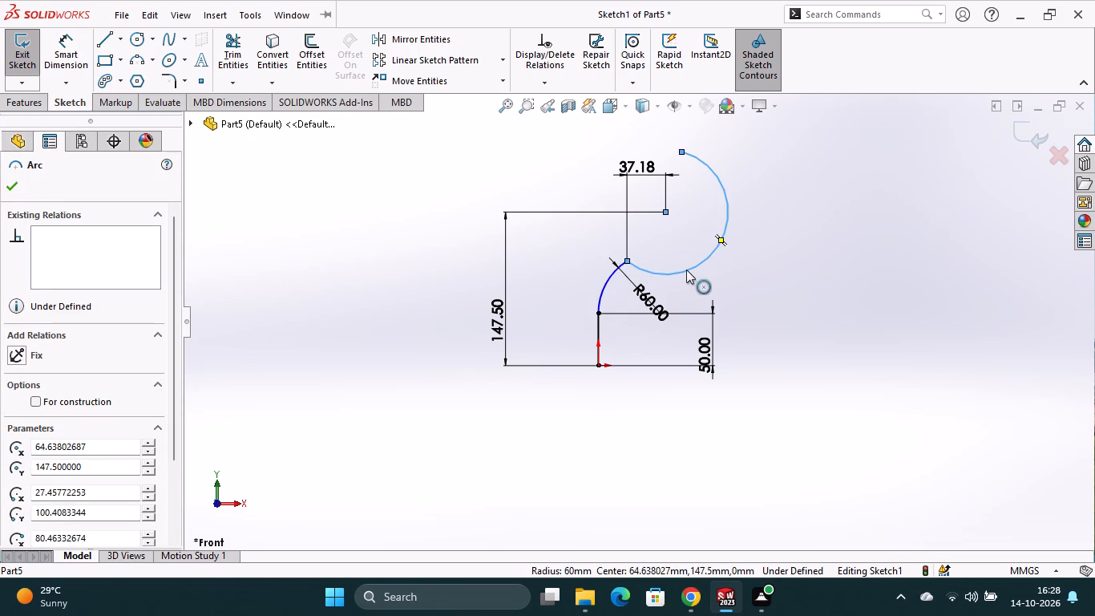
pyautogui.click(686, 269)
pyautogui.click(685, 268)
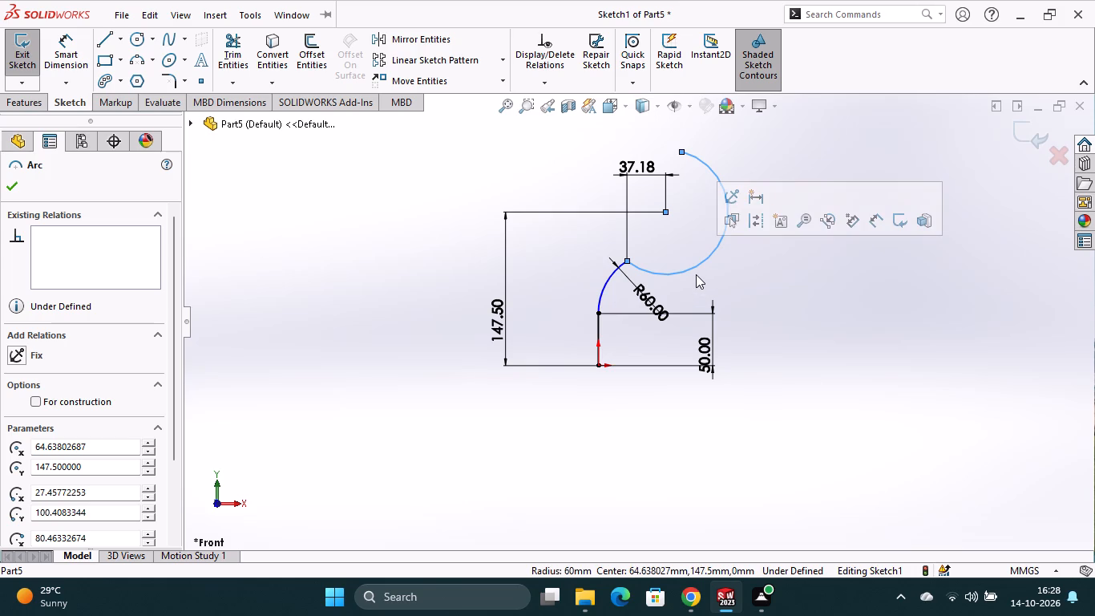
pyautogui.click(695, 267)
pyautogui.press('Delete')
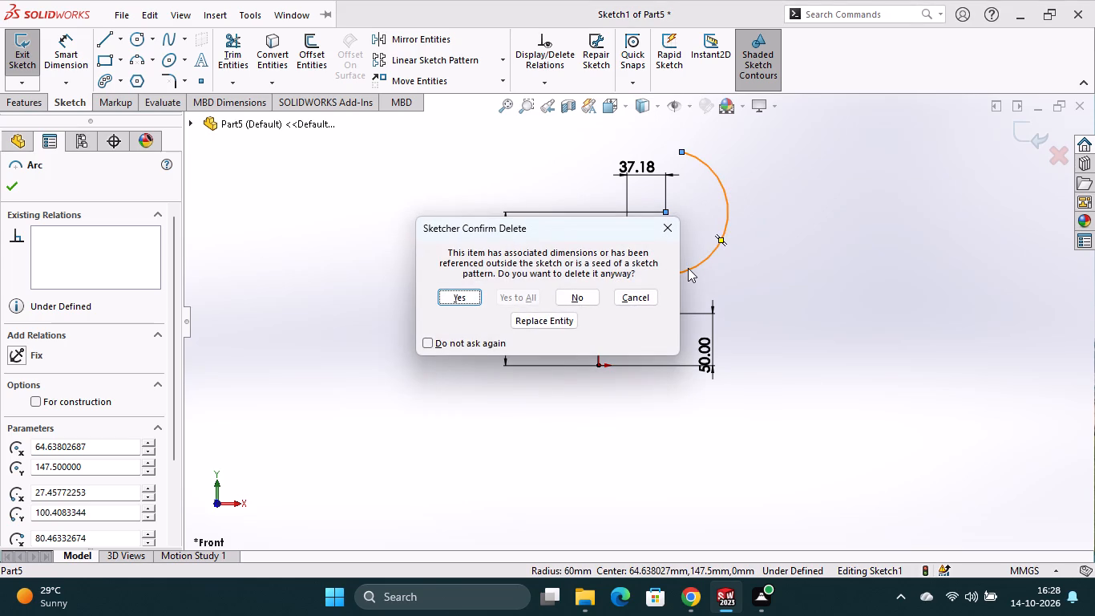
pyautogui.click(474, 293)
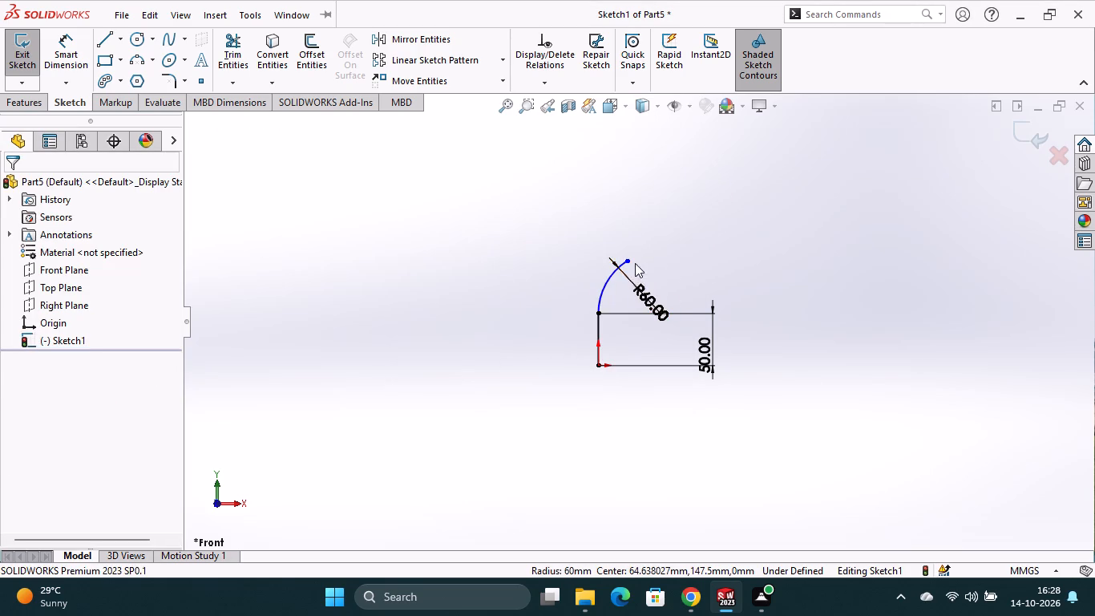
# Draw a 3-point arc from the lower arc's upper endpoint, bending the opposite way, with a chord of about 73 mm and radius about 85 mm.
pyautogui.click(140, 61)
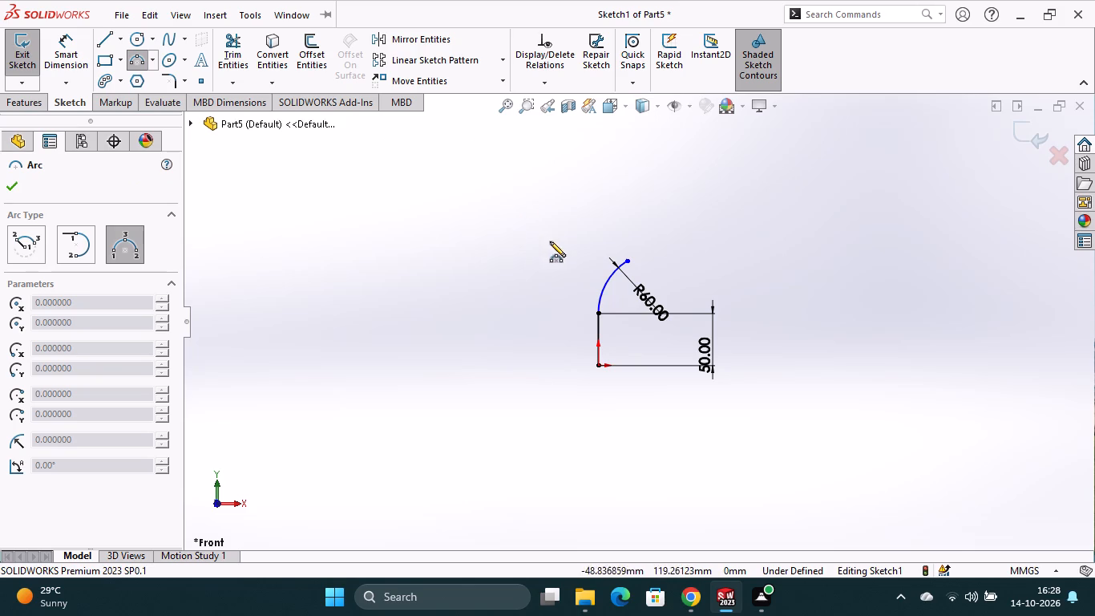
pyautogui.click(629, 259)
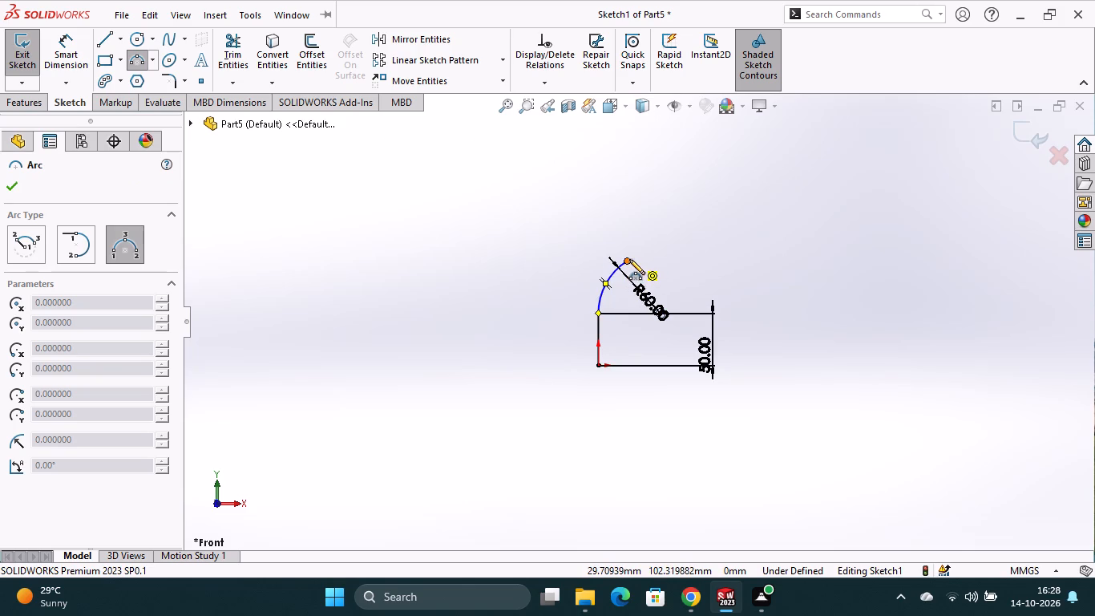
pyautogui.click(662, 193)
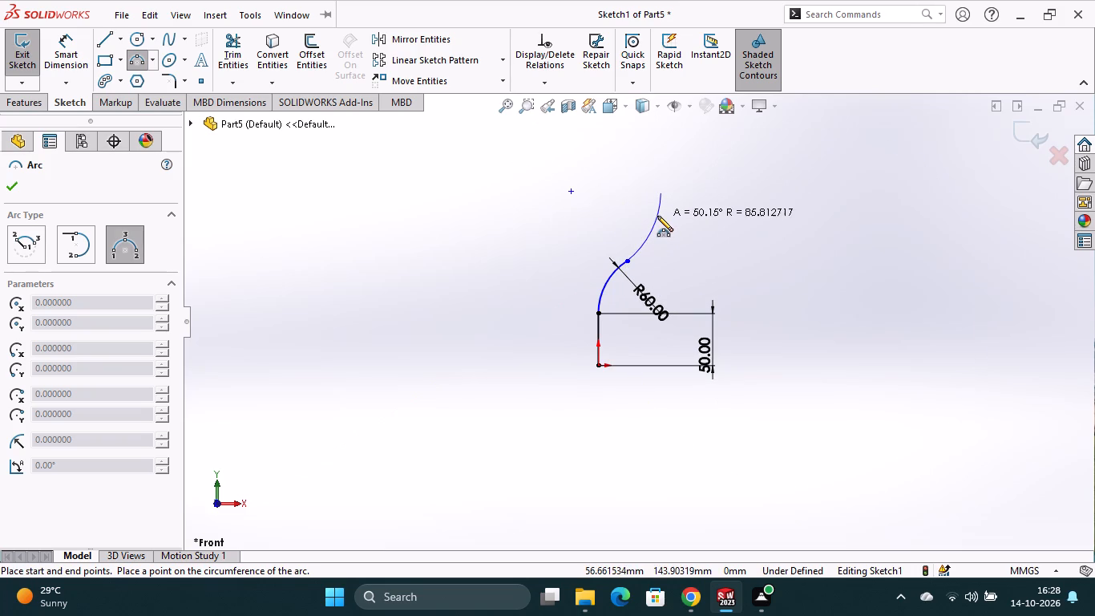
pyautogui.click(657, 217)
pyautogui.press('Escape')
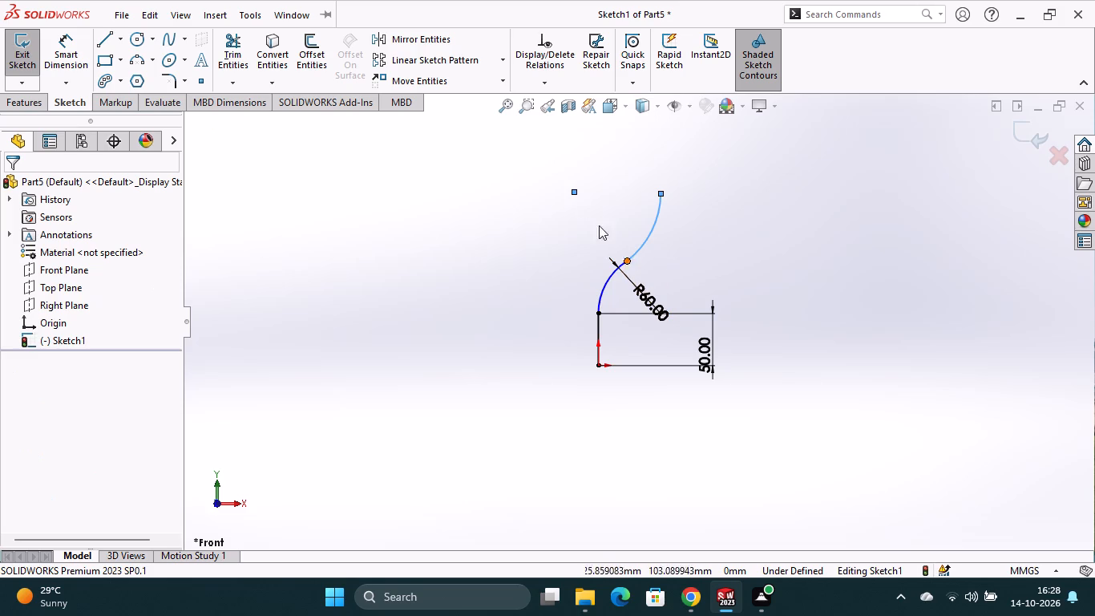
# Dimension the vertical distance from the origin to the new upper arc's center as 147.50 mm.
pyautogui.click(79, 56)
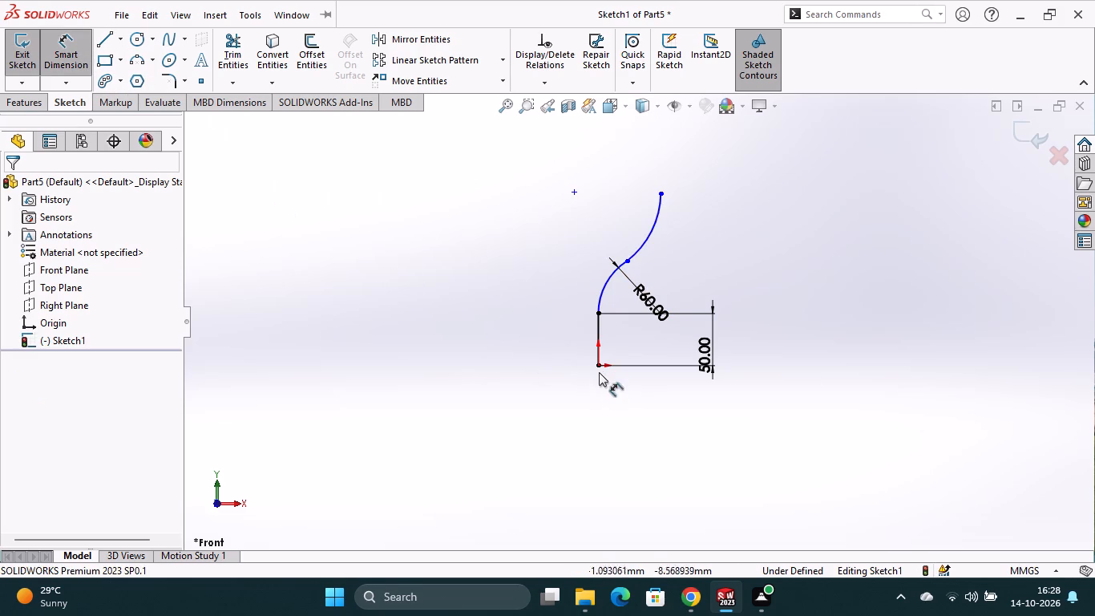
pyautogui.click(598, 367)
pyautogui.click(575, 196)
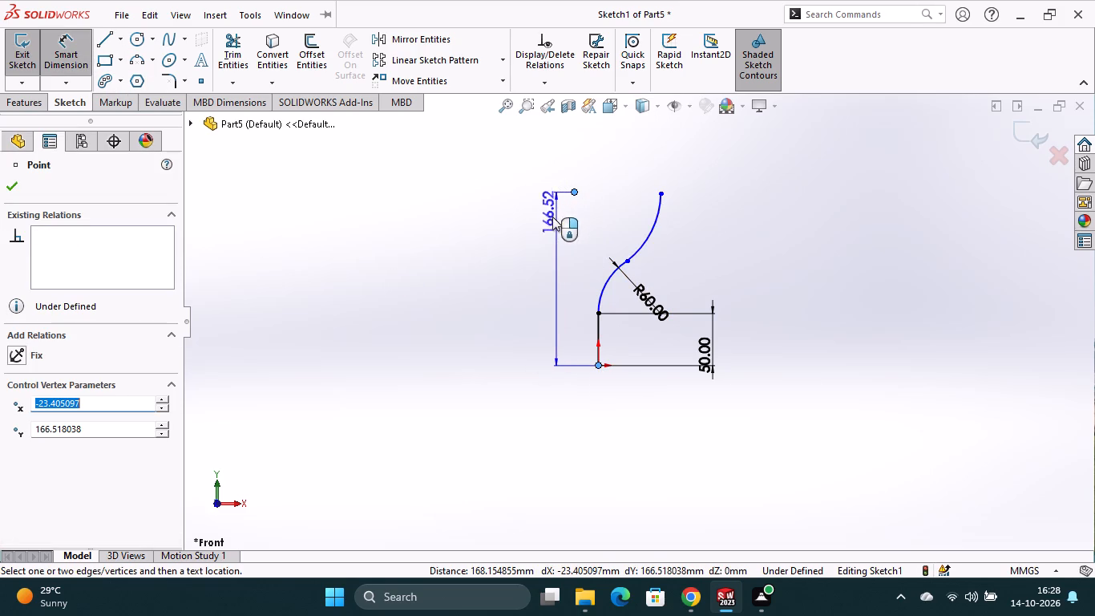
pyautogui.click(535, 241)
pyautogui.press('1')
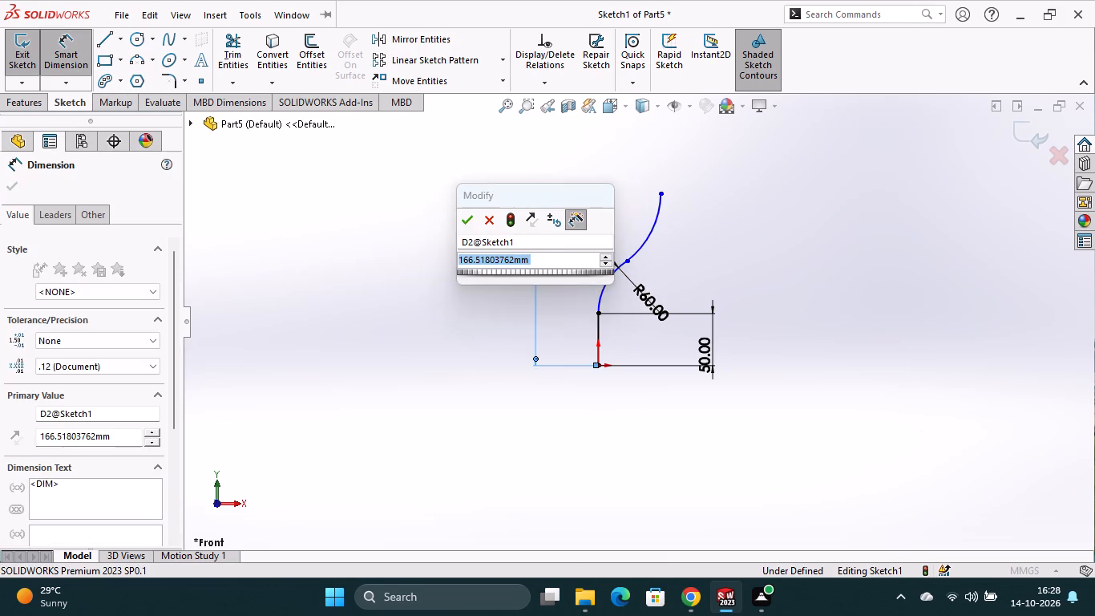
pyautogui.press('4')
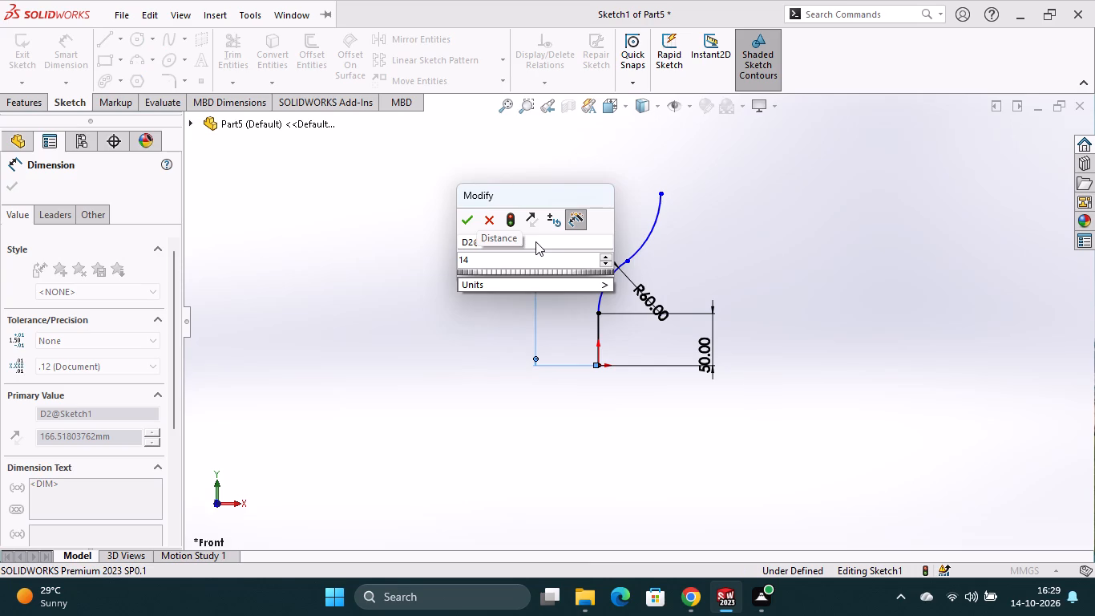
pyautogui.write('7.50')
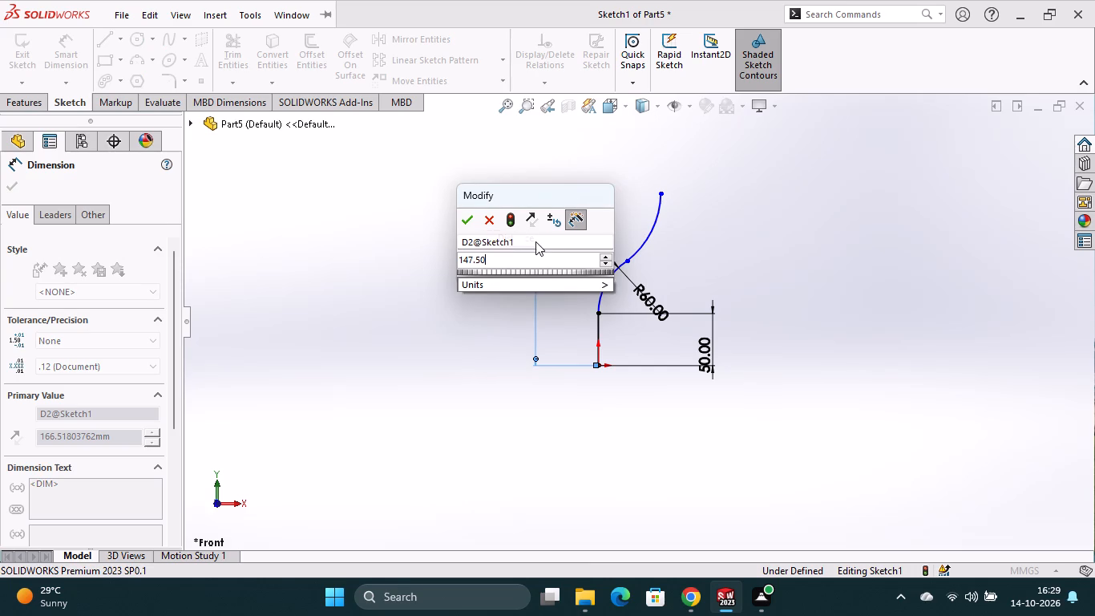
pyautogui.press('Return')
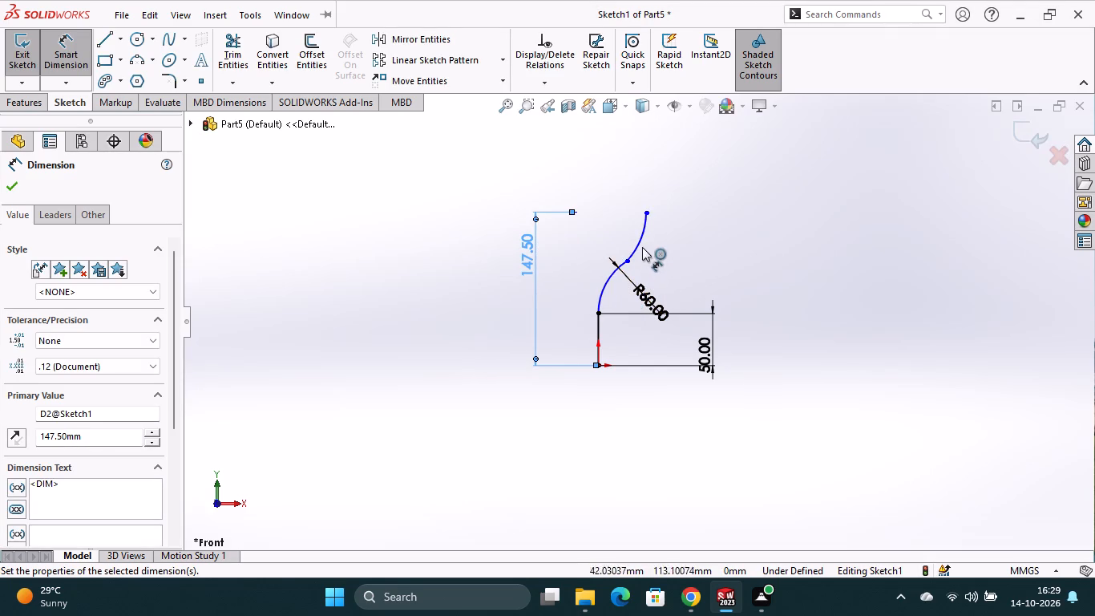
# Dimension the upper arc's radius as 60 mm.
pyautogui.click(639, 243)
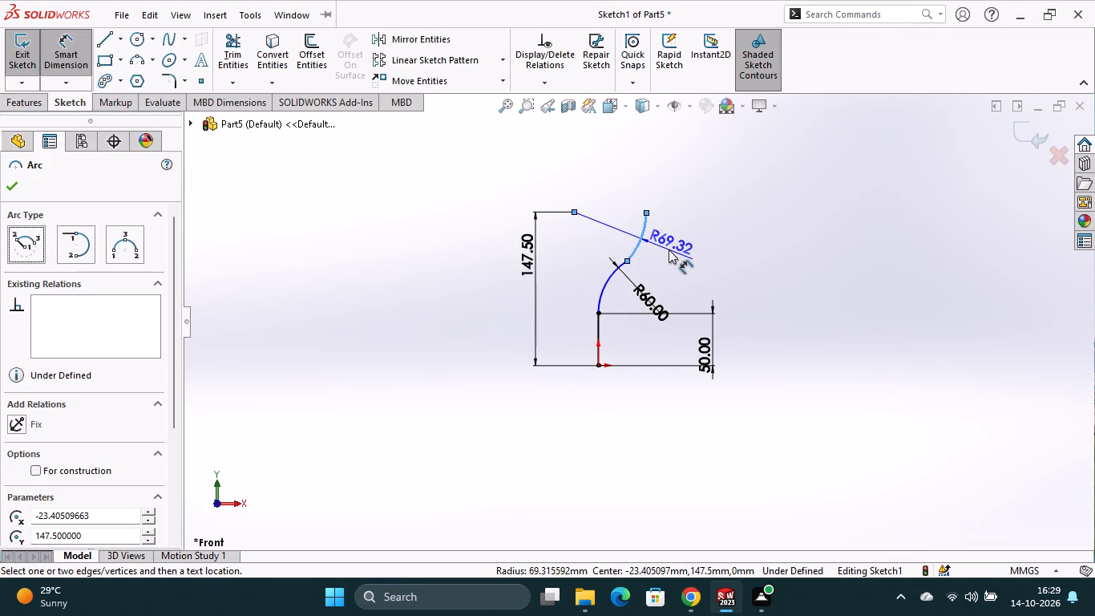
pyautogui.click(665, 249)
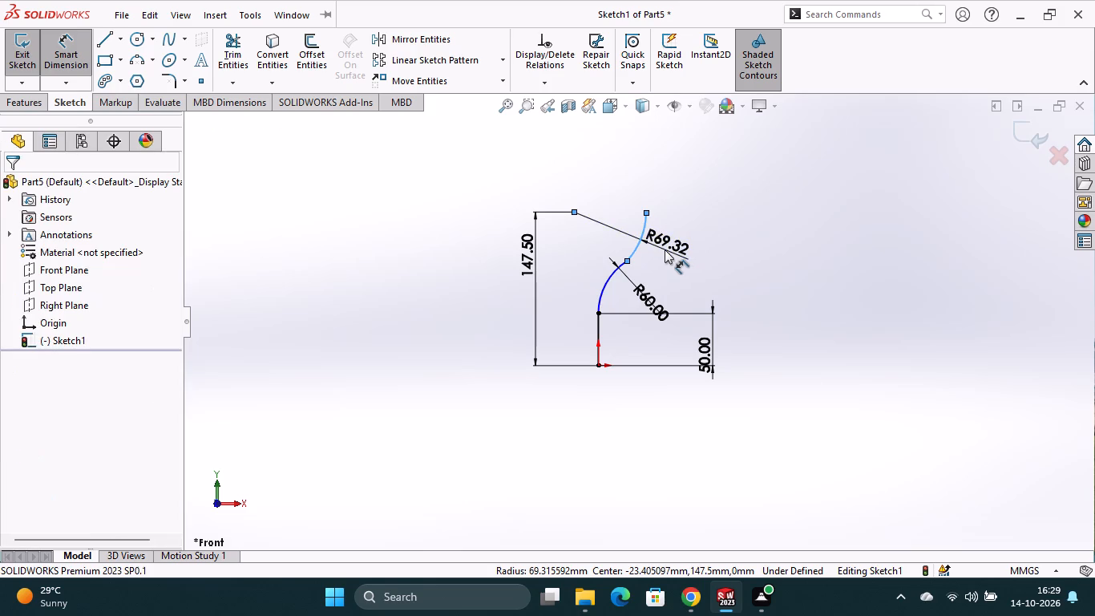
pyautogui.write('60')
pyautogui.press('Return')
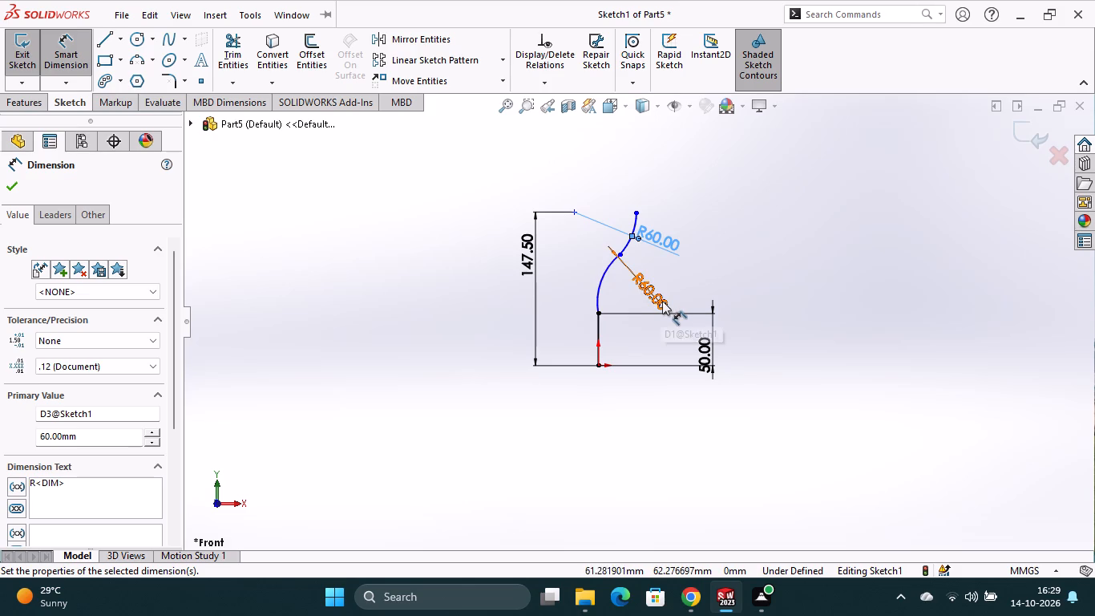
# Move the lower arc's radius dimension clear of its center and dimension that center 60 mm horizontally from the origin.
pyautogui.moveTo(661, 301); pyautogui.dragTo(693, 284)
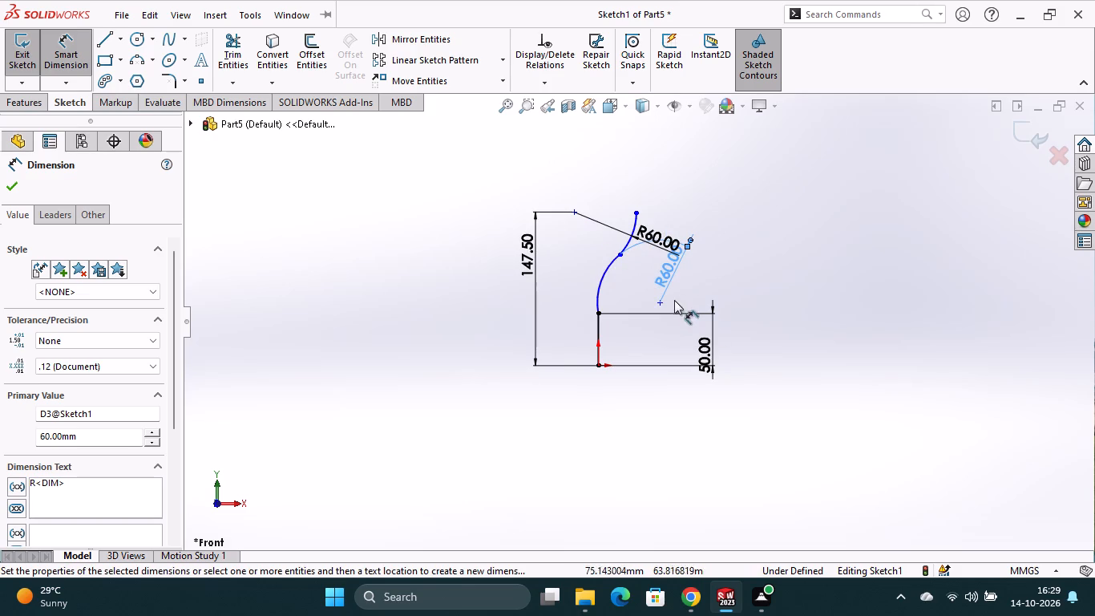
pyautogui.click(661, 303)
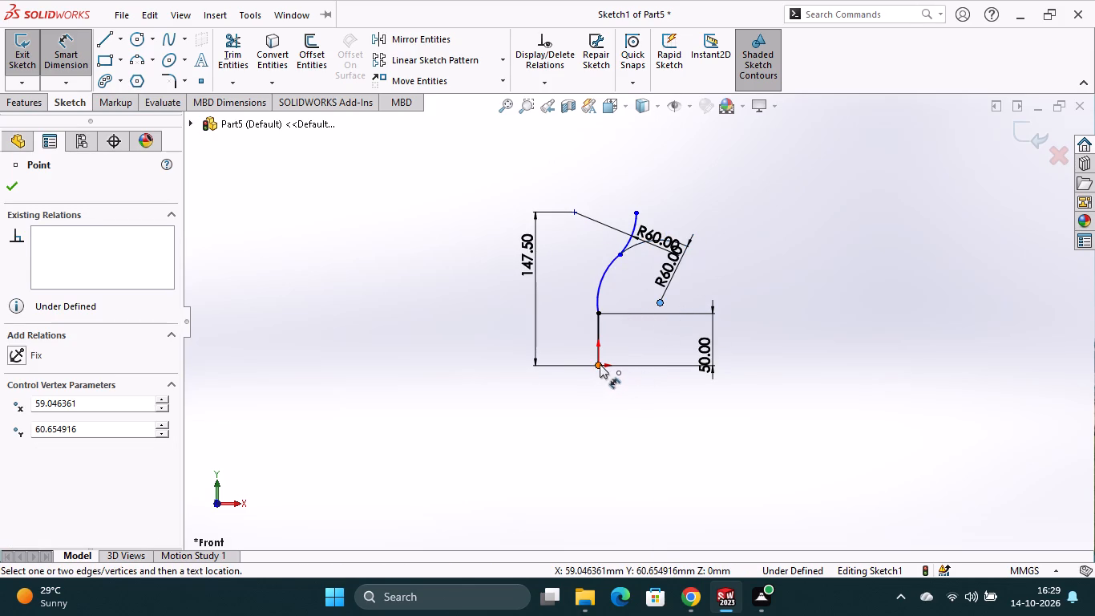
pyautogui.click(600, 364)
pyautogui.click(637, 398)
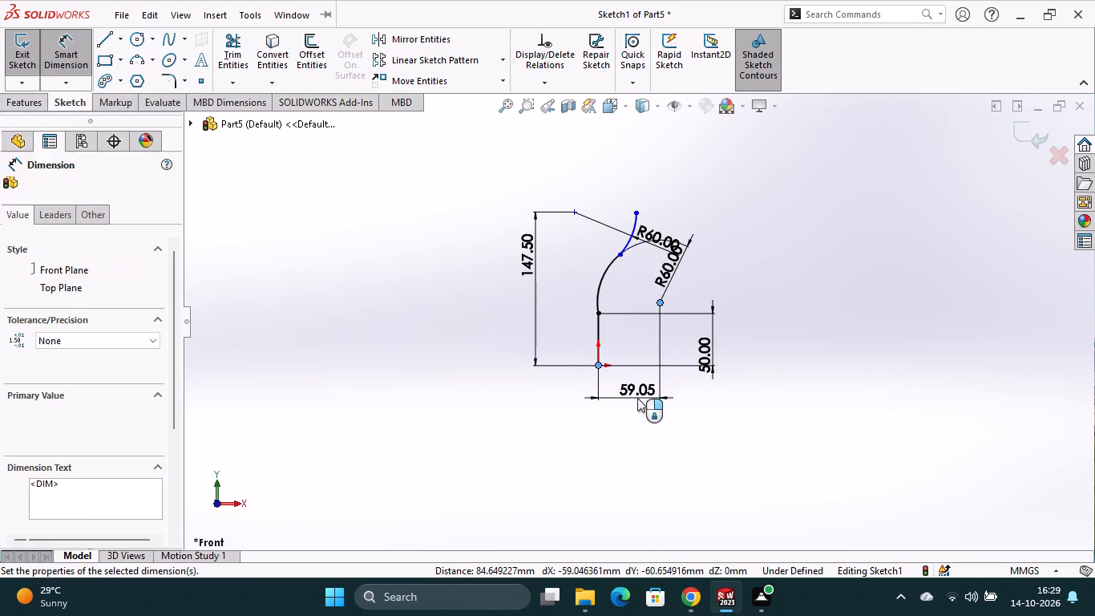
pyautogui.write('60')
pyautogui.press('Return')
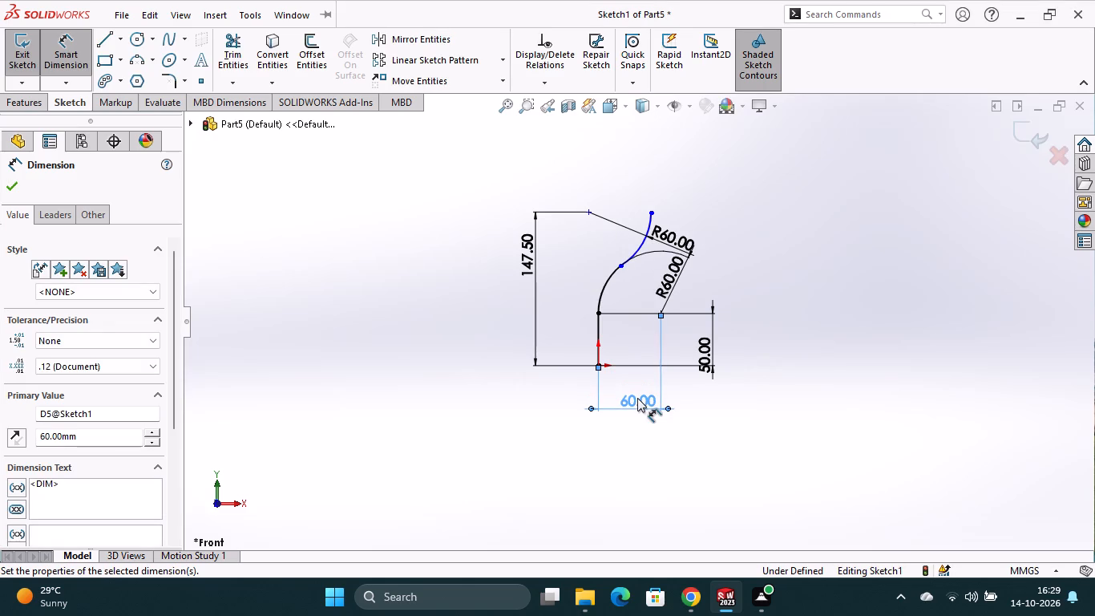
# Dimension the horizontal distance between the origin and the upper arc's center, trying a value of 10 mm.
pyautogui.click(588, 212)
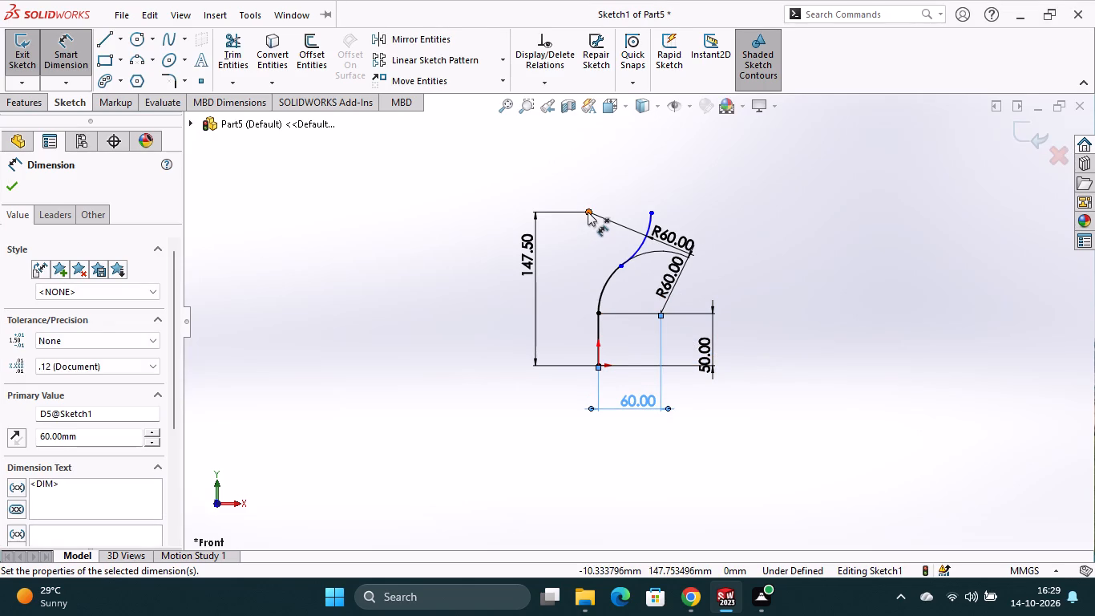
pyautogui.click(600, 367)
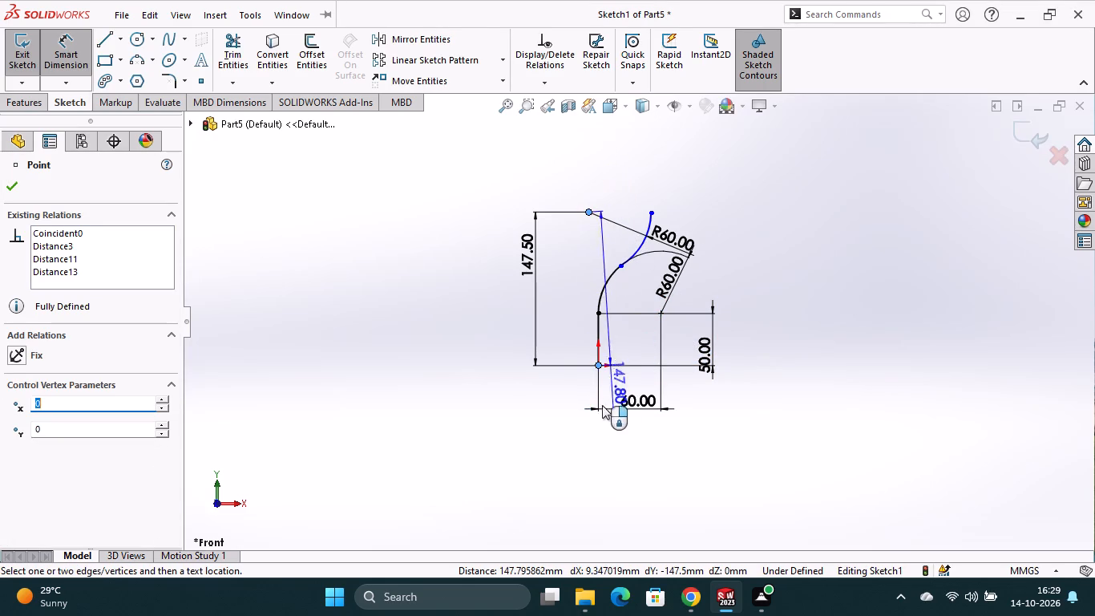
pyautogui.click(592, 452)
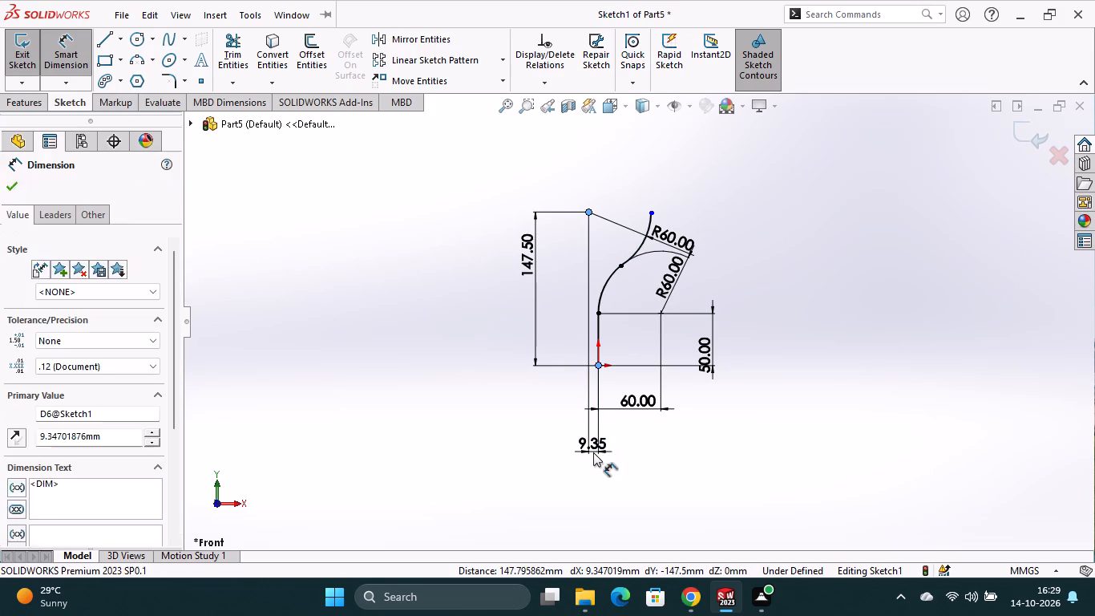
pyautogui.write('10')
pyautogui.press('Return')
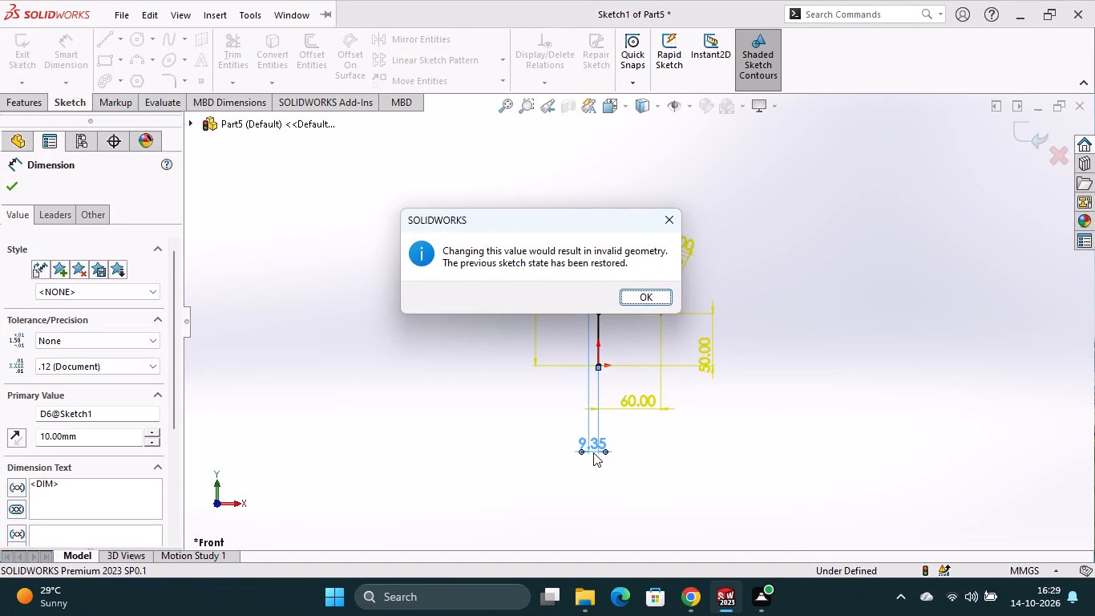
pyautogui.click(632, 299)
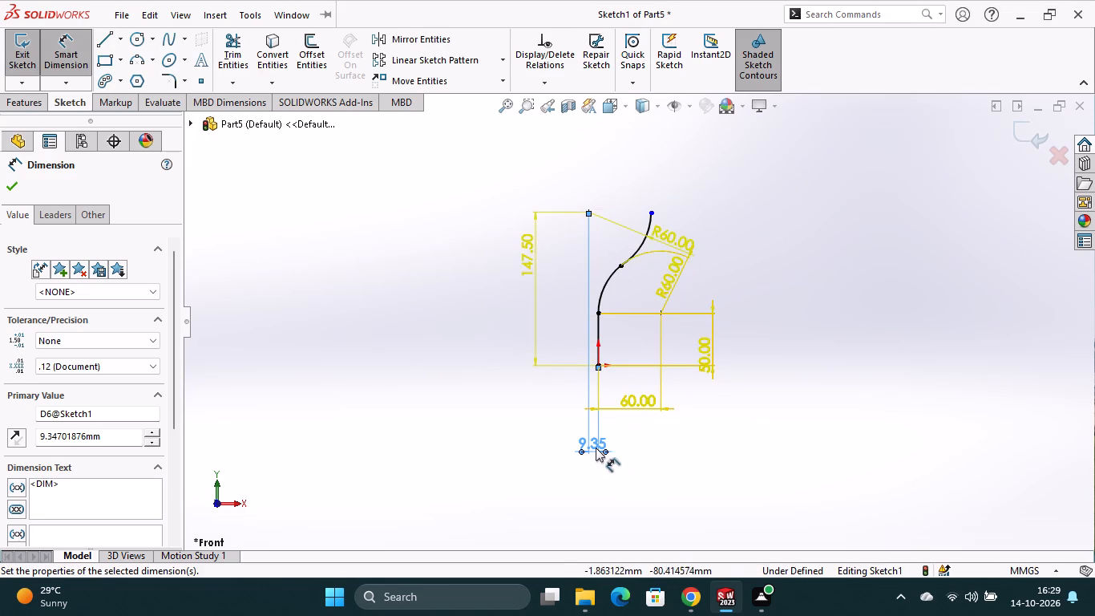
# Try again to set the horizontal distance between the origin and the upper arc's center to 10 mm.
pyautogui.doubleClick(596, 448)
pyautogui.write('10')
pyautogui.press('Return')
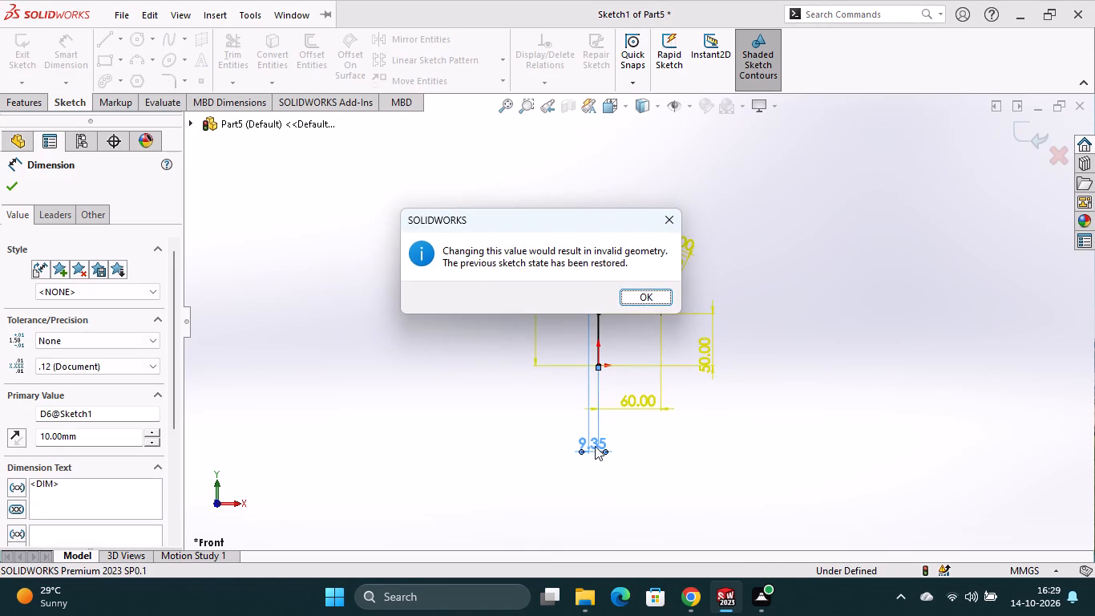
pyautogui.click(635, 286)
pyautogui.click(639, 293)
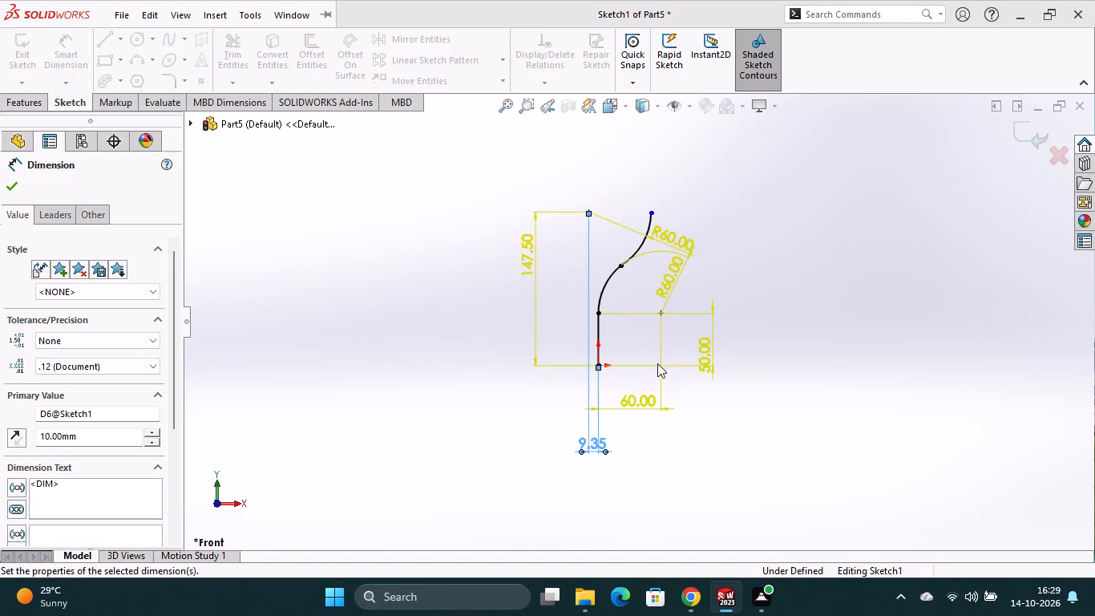
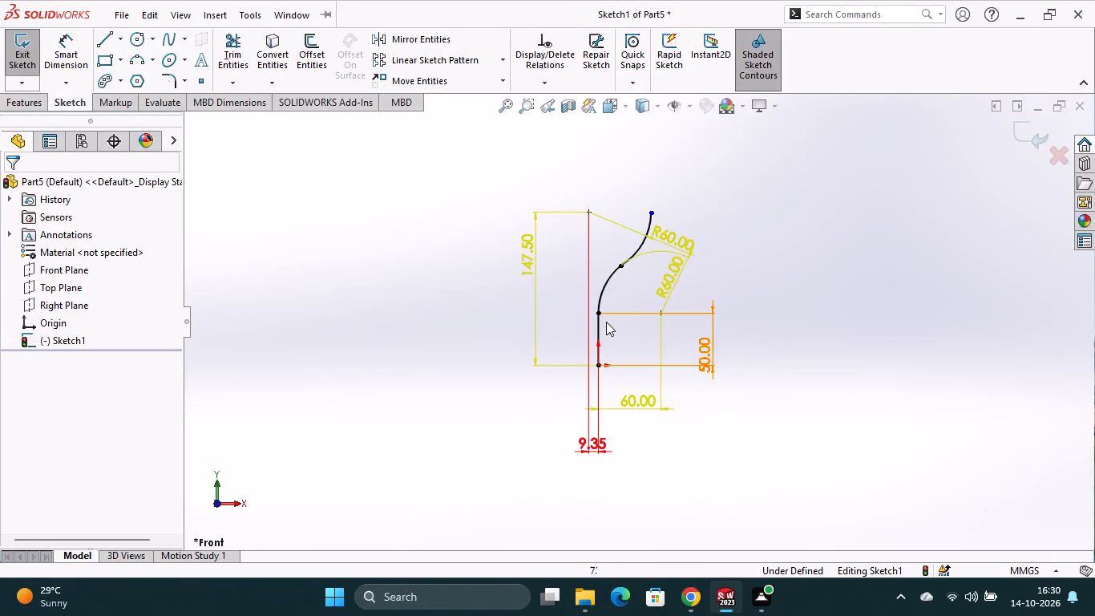
# Undo the horizontal dimension between the origin and the upper arc's center.
pyautogui.hotkey('ctrl', 'z')
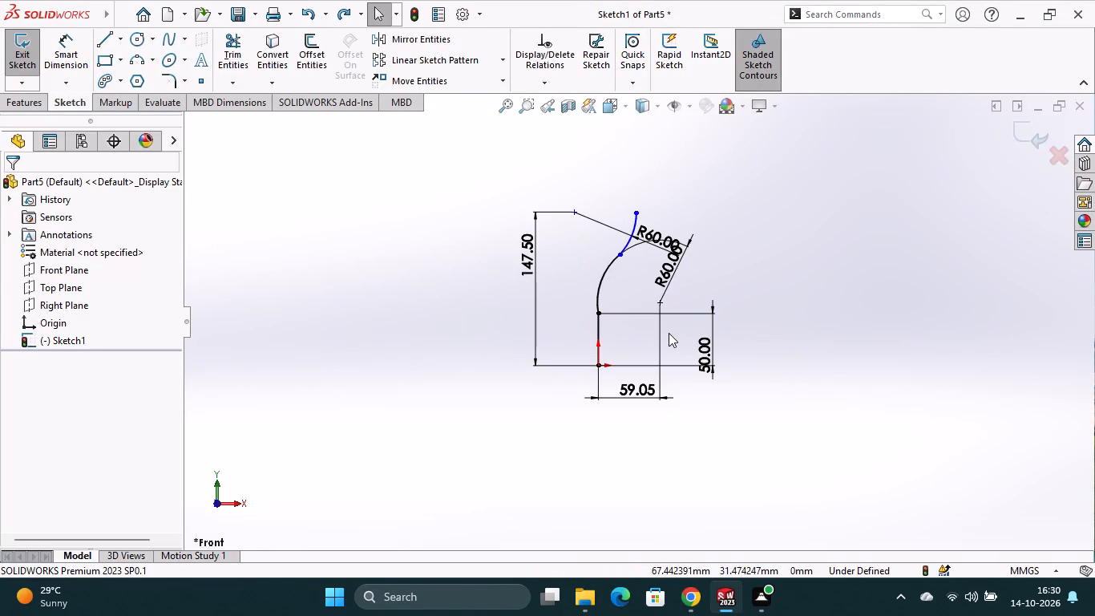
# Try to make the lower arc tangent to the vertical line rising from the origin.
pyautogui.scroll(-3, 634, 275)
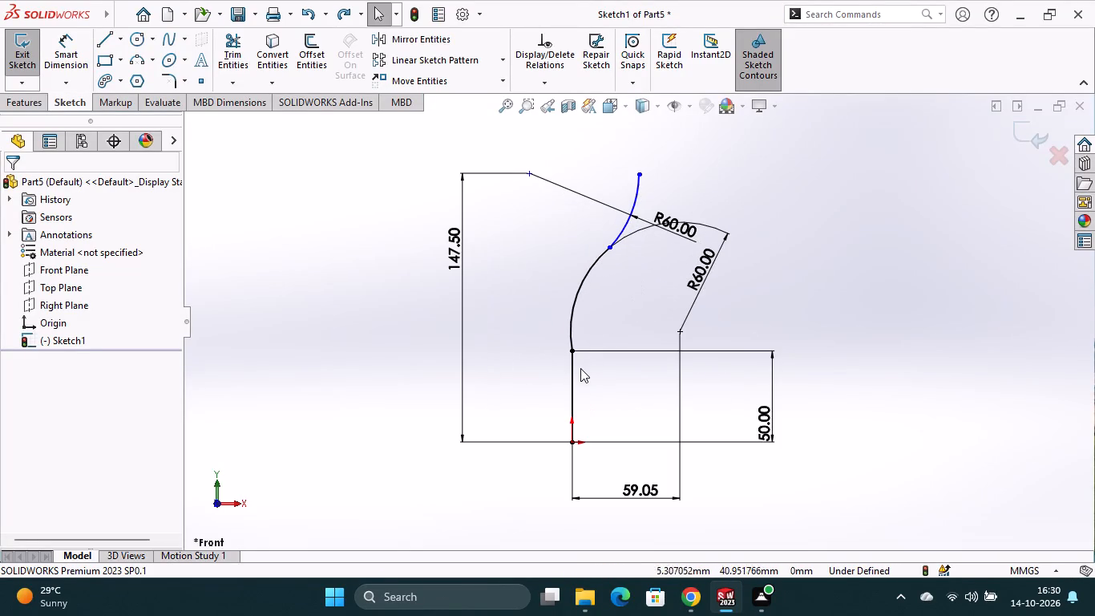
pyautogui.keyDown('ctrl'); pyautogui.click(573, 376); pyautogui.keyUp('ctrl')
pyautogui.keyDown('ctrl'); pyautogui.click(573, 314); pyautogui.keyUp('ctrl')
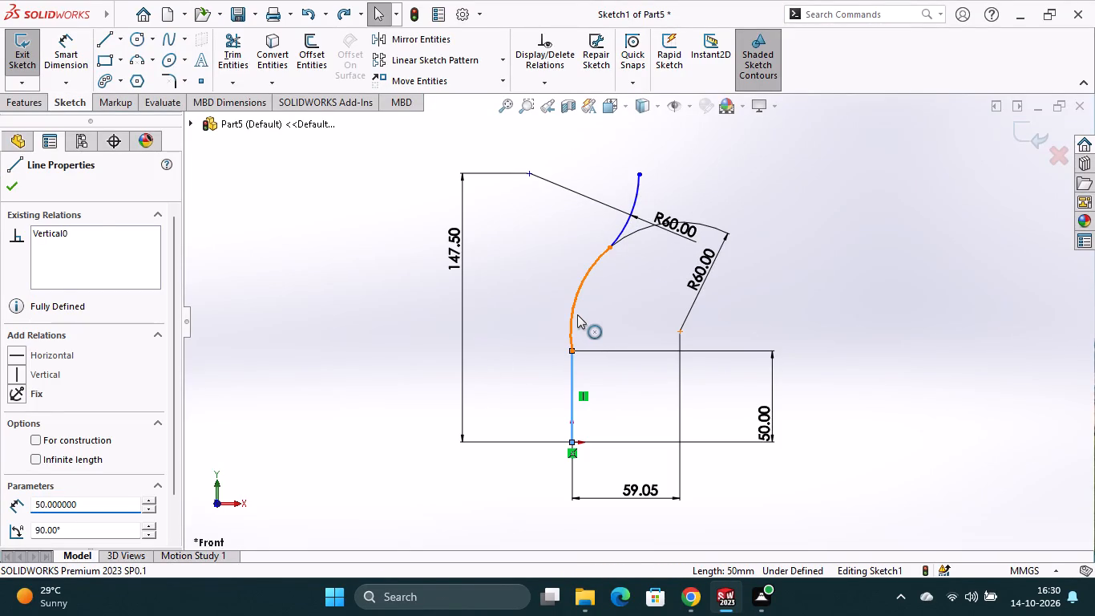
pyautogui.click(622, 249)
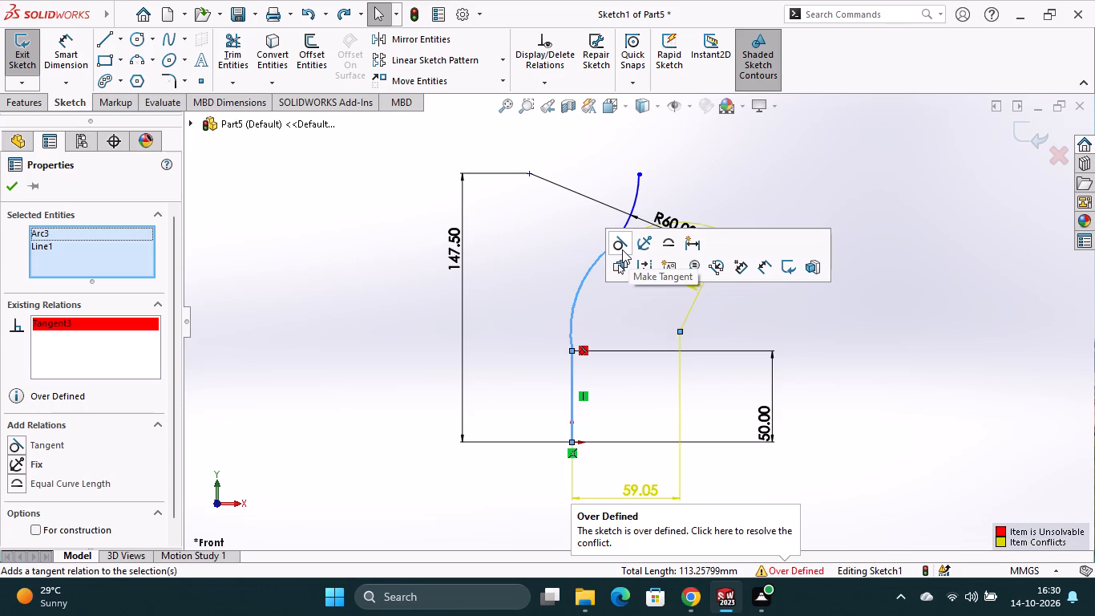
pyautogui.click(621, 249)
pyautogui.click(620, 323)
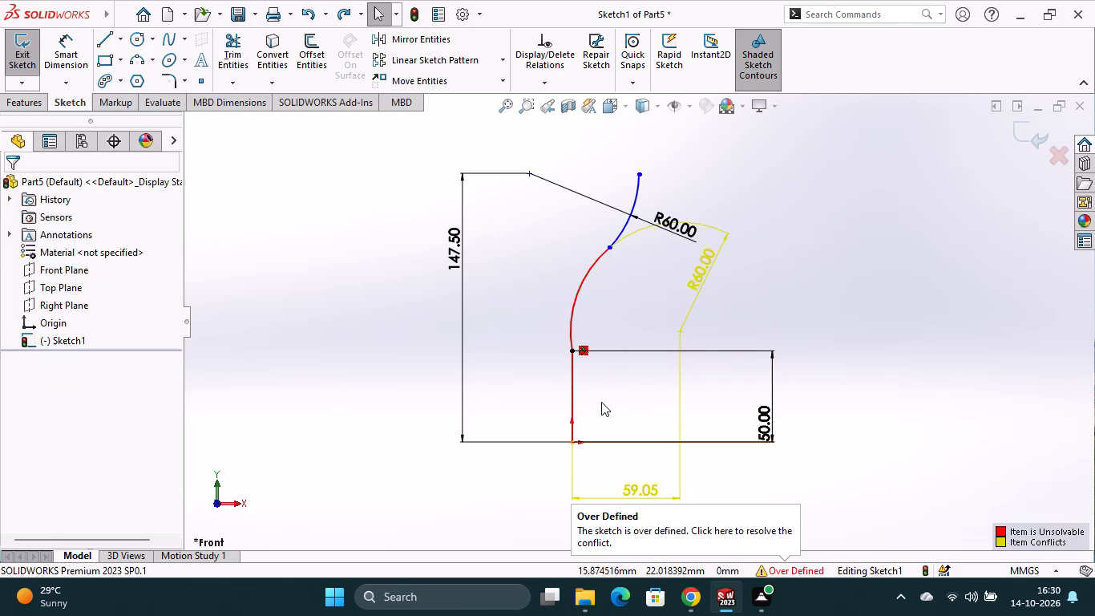
# Undo the tangent relation, the lower arc center's horizontal dimension and the repositioning of that arc's radius dimension.
pyautogui.hotkey('ctrl', 'z')
pyautogui.hotkey('ctrl', 'z')
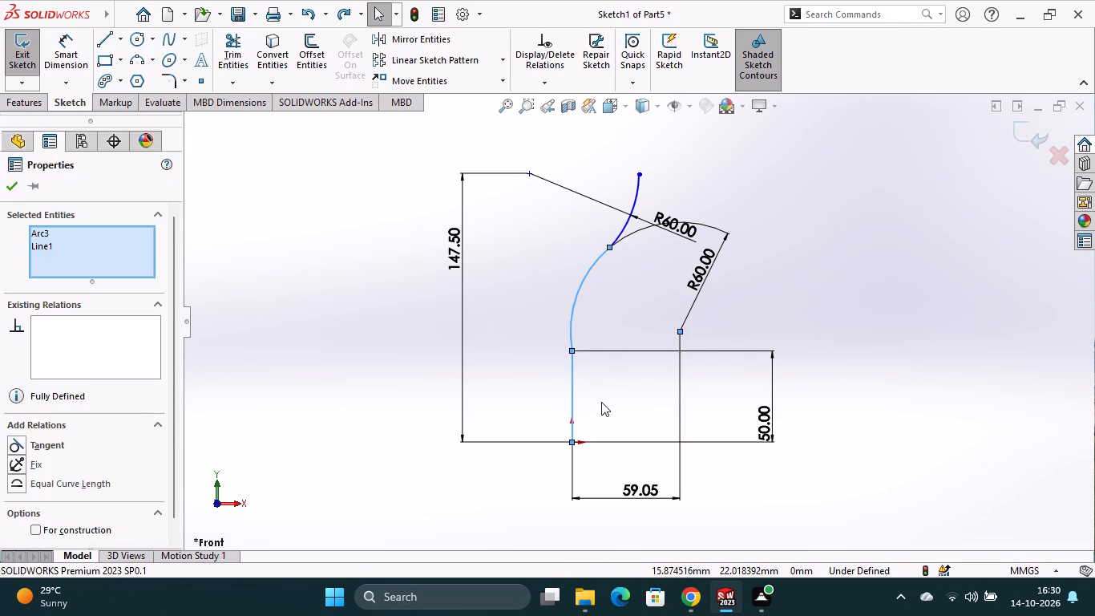
pyautogui.hotkey('ctrl', 'z')
pyautogui.hotkey('ctrl', 'z')
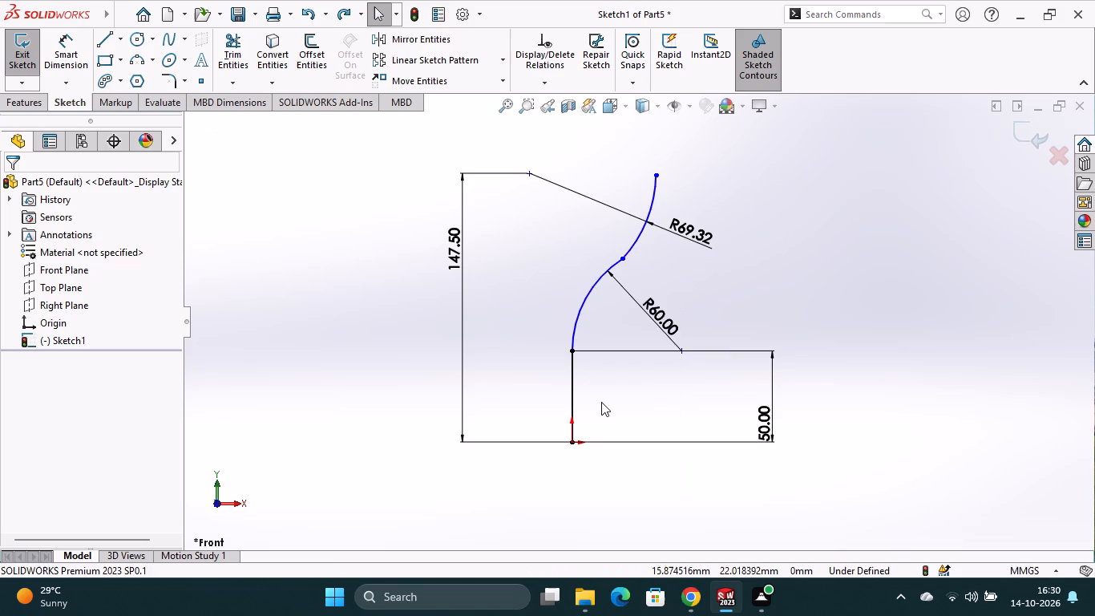
pyautogui.hotkey('ctrl', 'z')
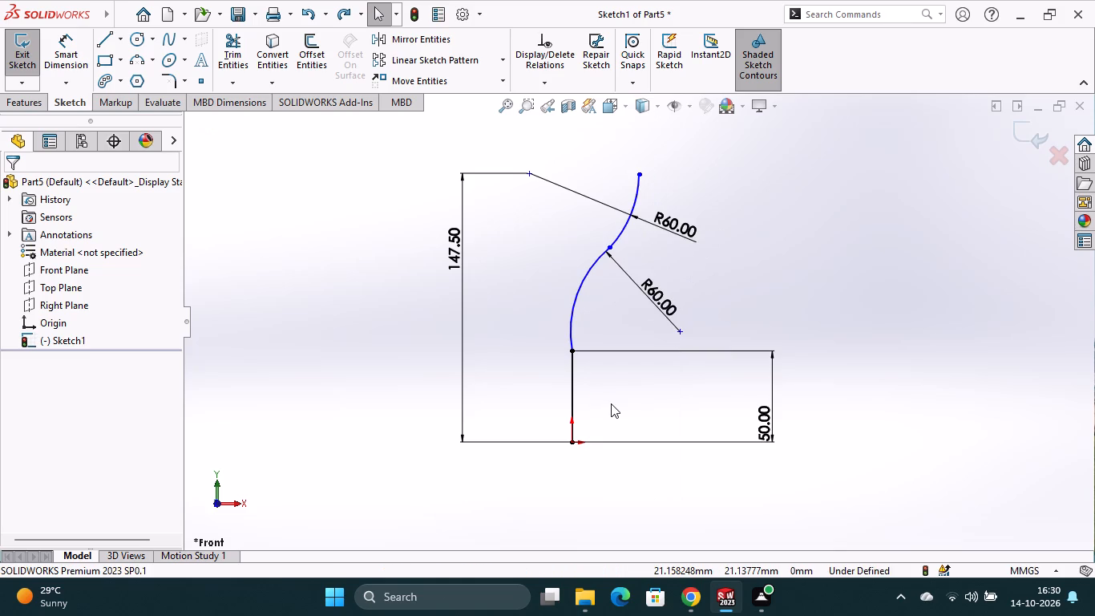
# Add a tangent relation between the vertical line at the origin and the lower arc.
pyautogui.press('Escape')
pyautogui.keyDown('ctrl'); pyautogui.click(572, 371); pyautogui.keyUp('ctrl')
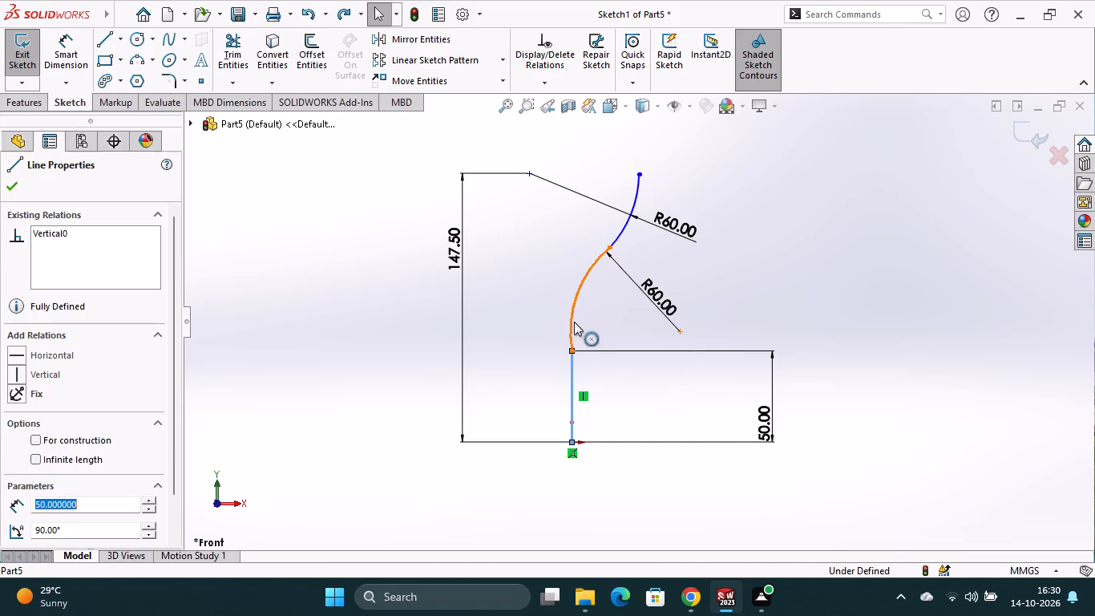
pyautogui.keyDown('ctrl'); pyautogui.click(572, 316); pyautogui.keyUp('ctrl')
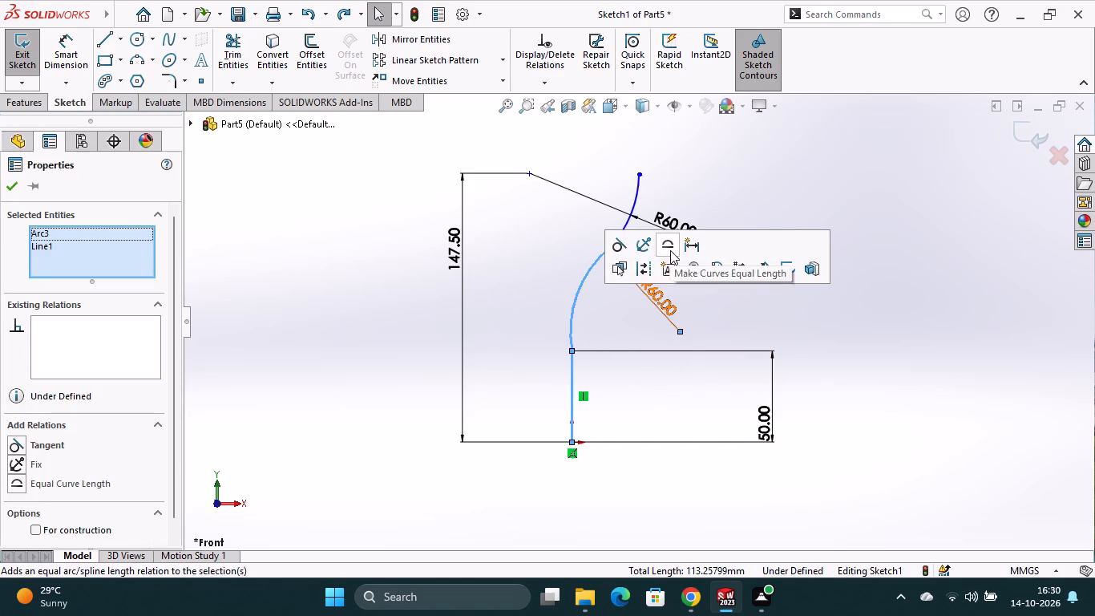
pyautogui.click(617, 243)
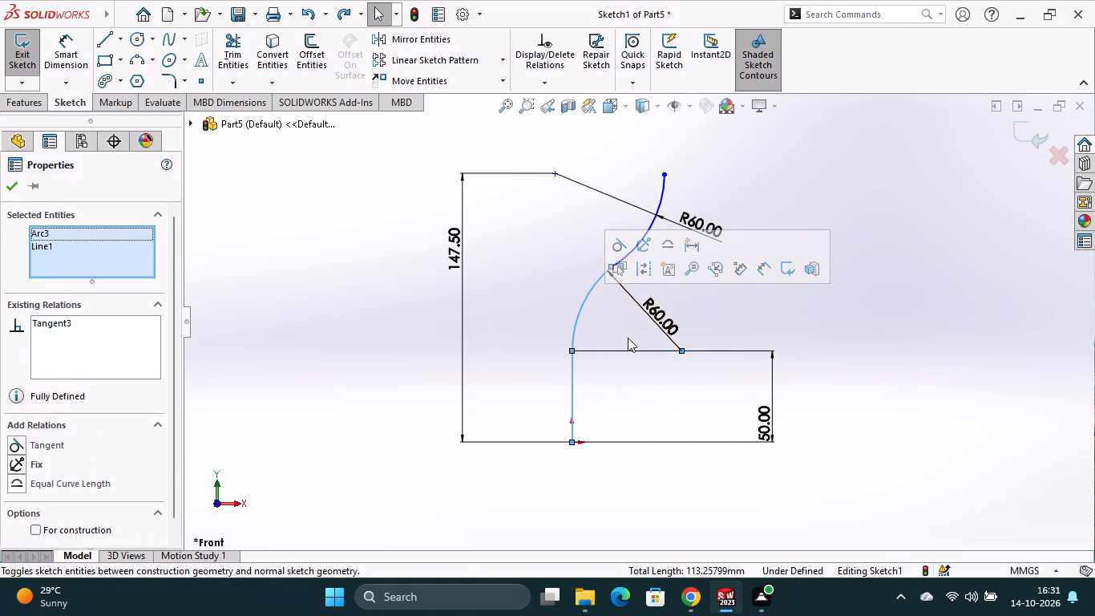
pyautogui.click(628, 338)
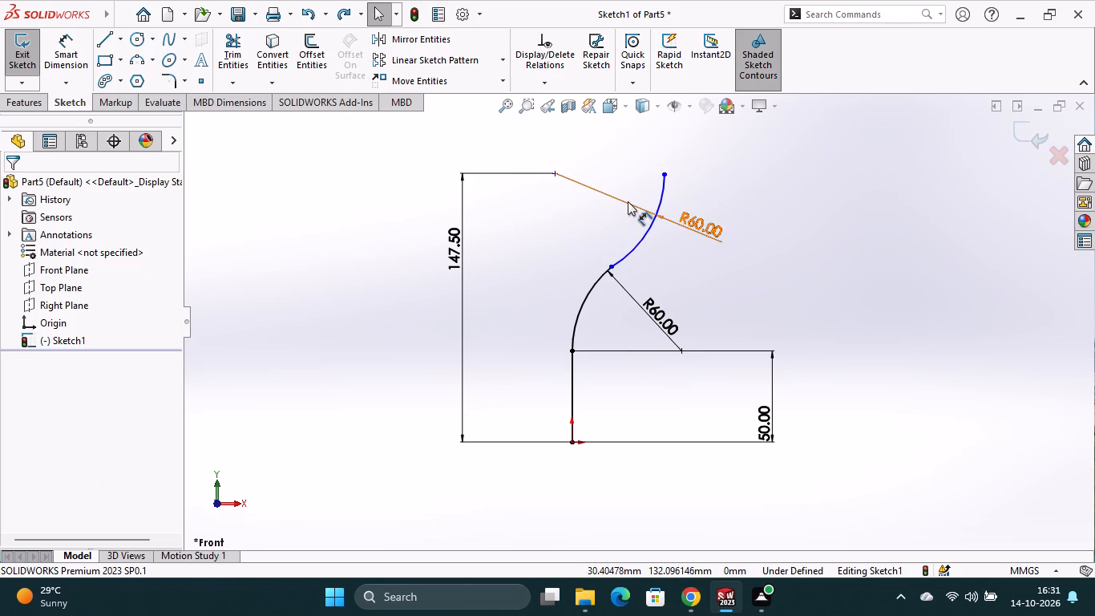
# Sketch a vertical line about 72 mm long upward from the upper arc's free endpoint.
pyautogui.scroll(2, 628, 201)
pyautogui.click(106, 38)
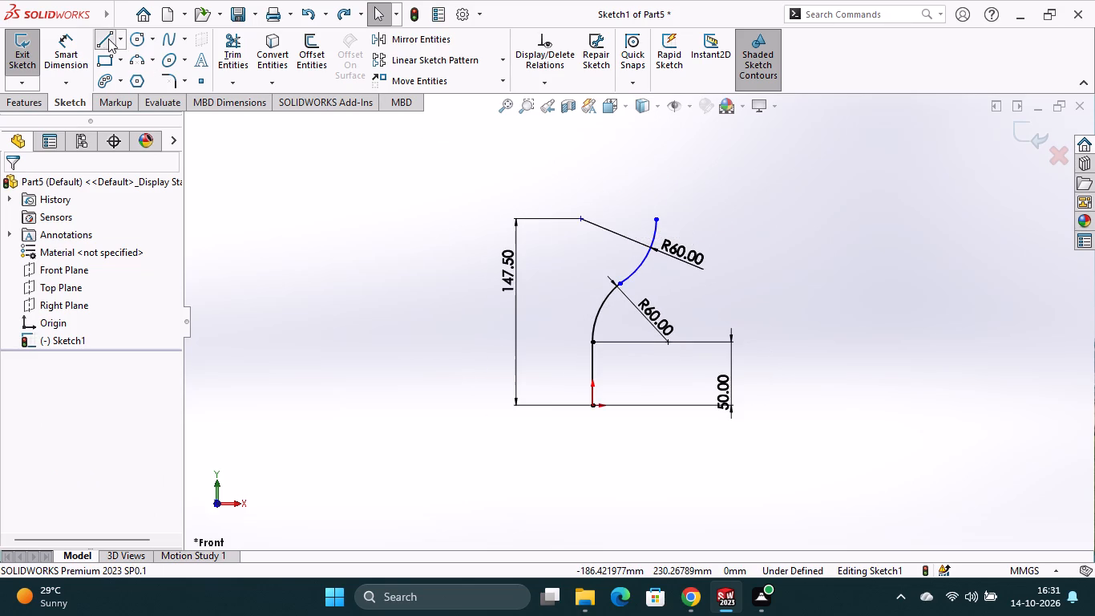
pyautogui.click(657, 218)
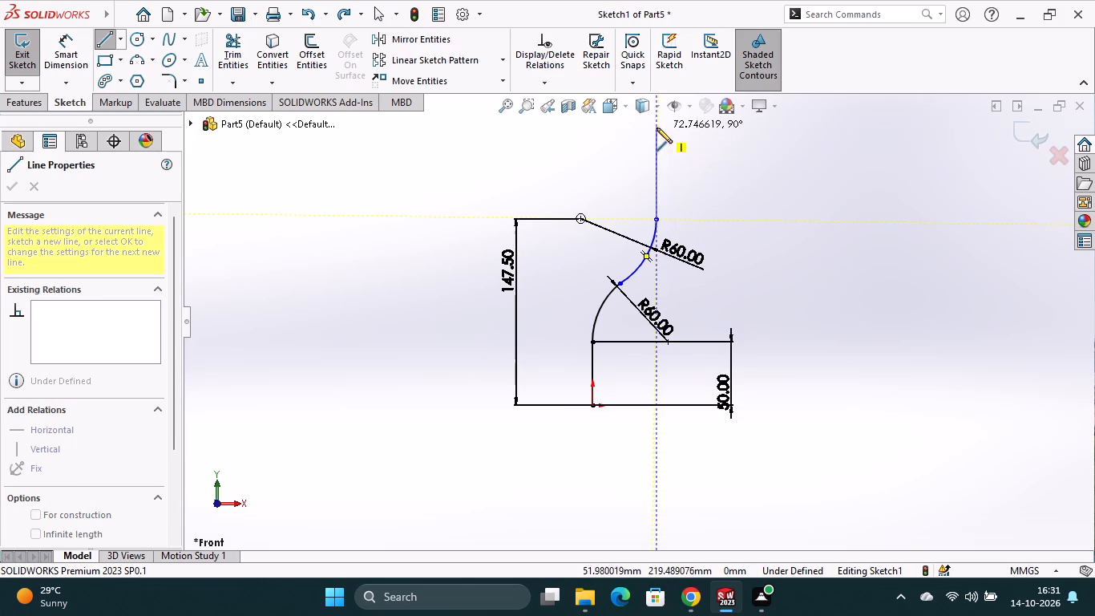
pyautogui.click(655, 128)
pyautogui.press('Escape')
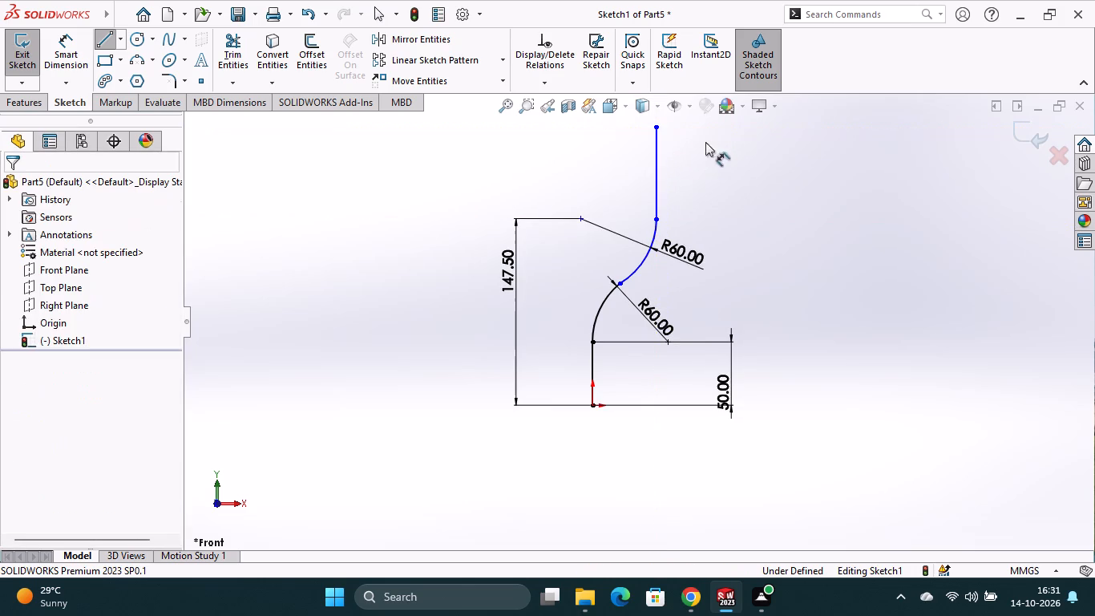
# Add a tangent relation between the upper arc and the new vertical line above it.
pyautogui.keyDown('ctrl'); pyautogui.click(657, 229); pyautogui.keyUp('ctrl')
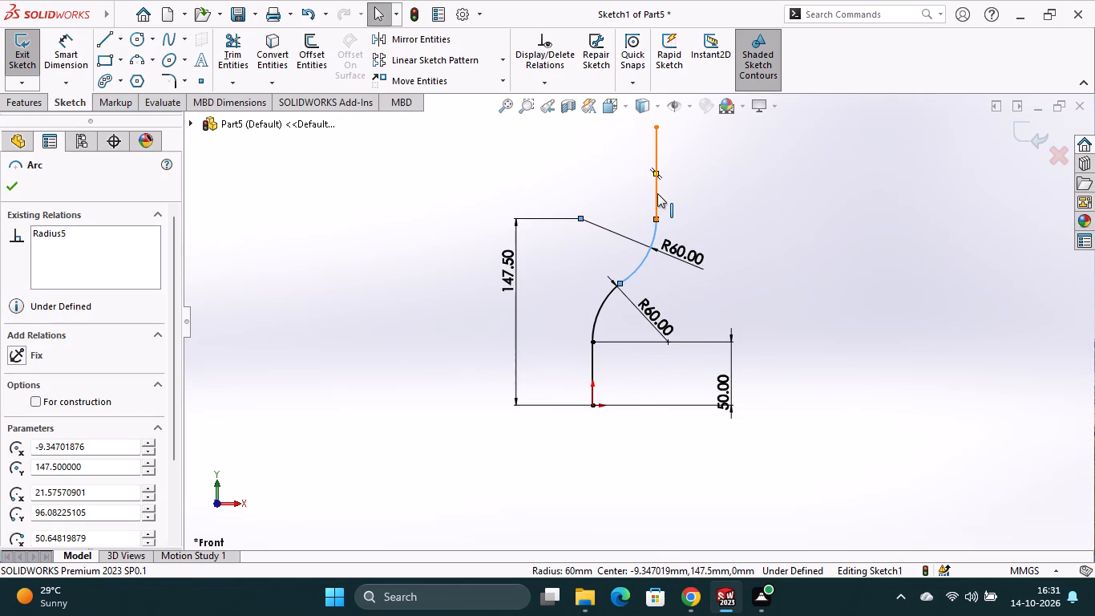
pyautogui.keyDown('ctrl'); pyautogui.click(658, 193); pyautogui.keyUp('ctrl')
pyautogui.click(704, 121)
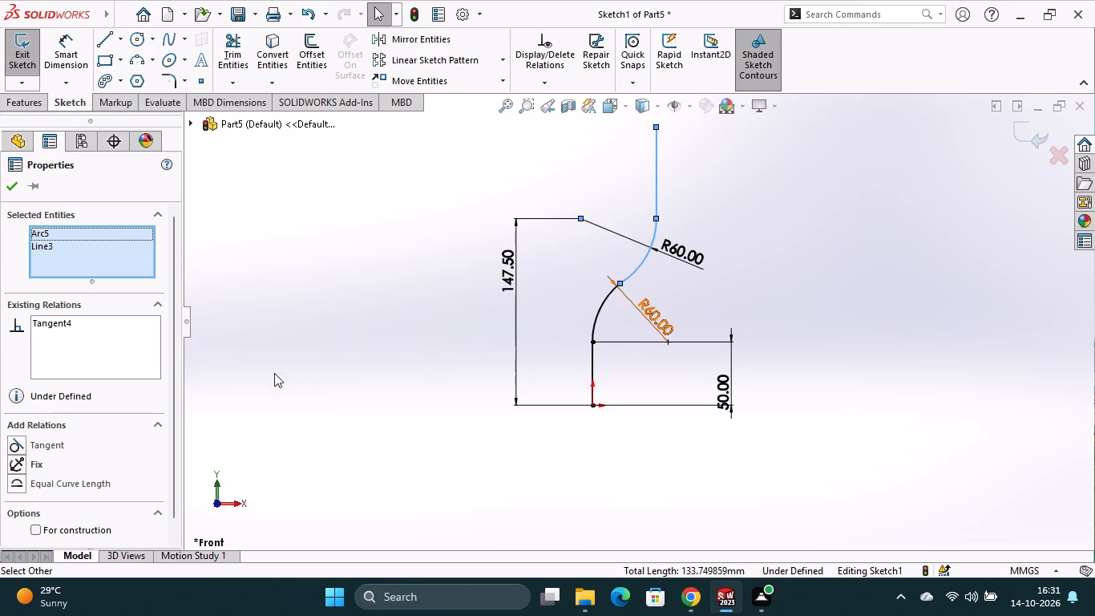
pyautogui.click(13, 444)
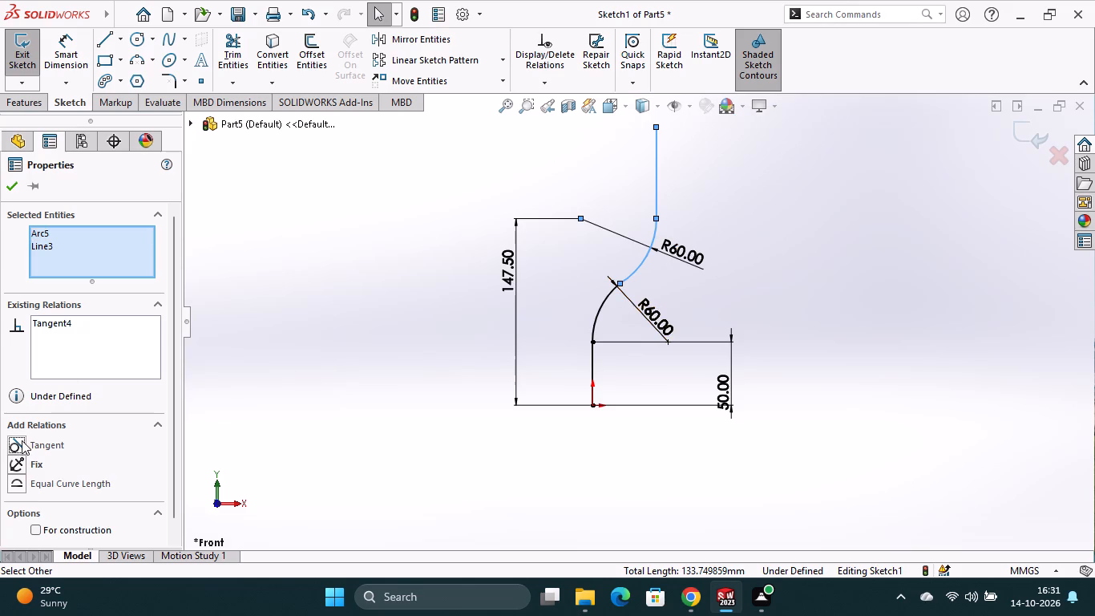
pyautogui.click(12, 192)
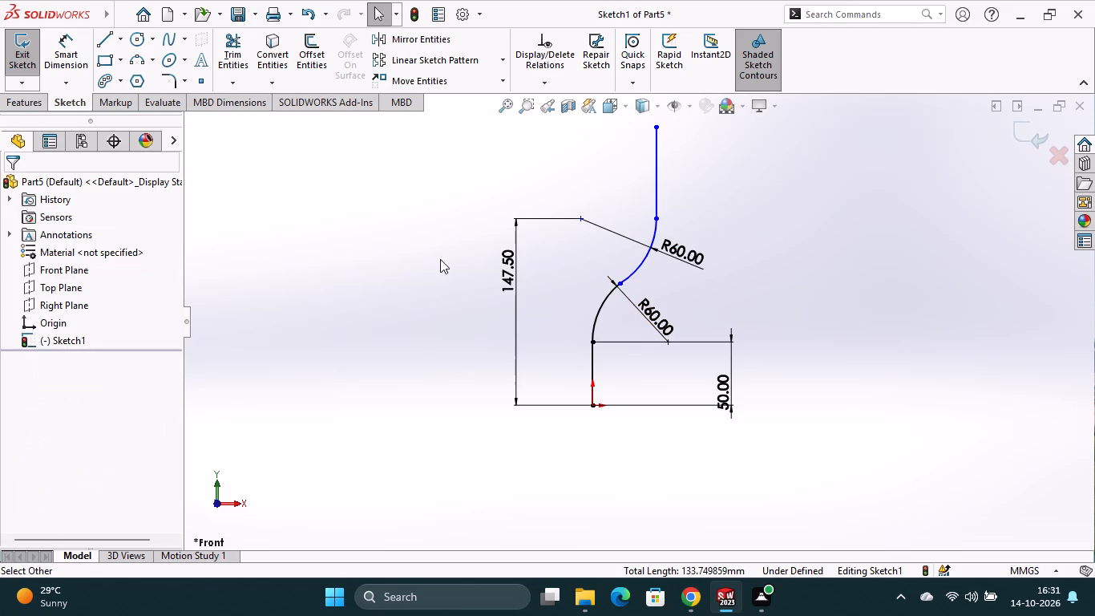
# Delete the tangent relation between the lower arc and the vertical line at the origin.
pyautogui.click(604, 308)
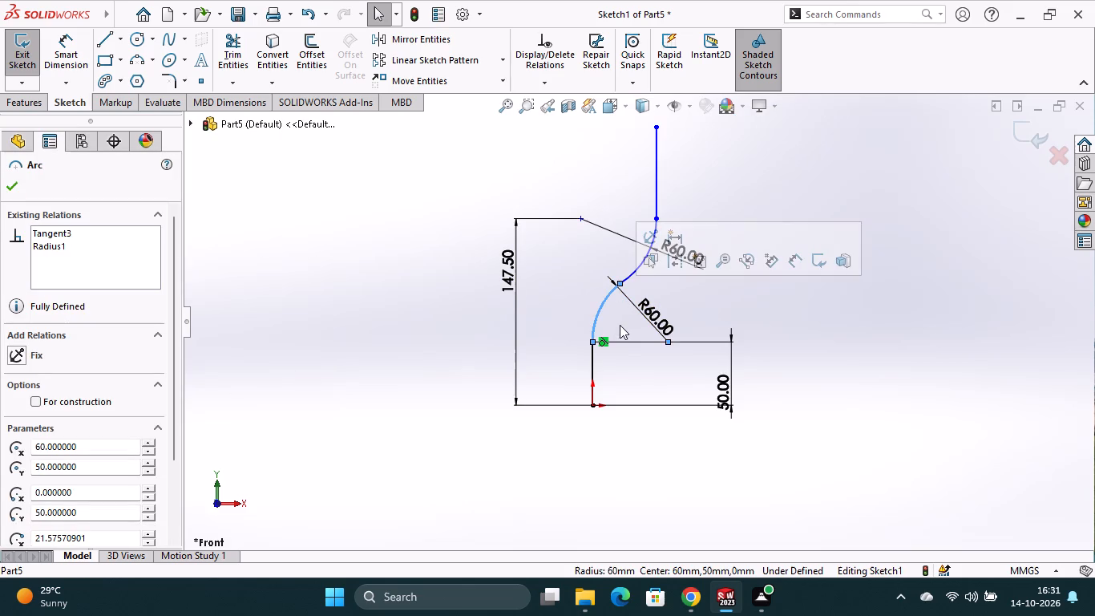
pyautogui.rightClick(605, 343)
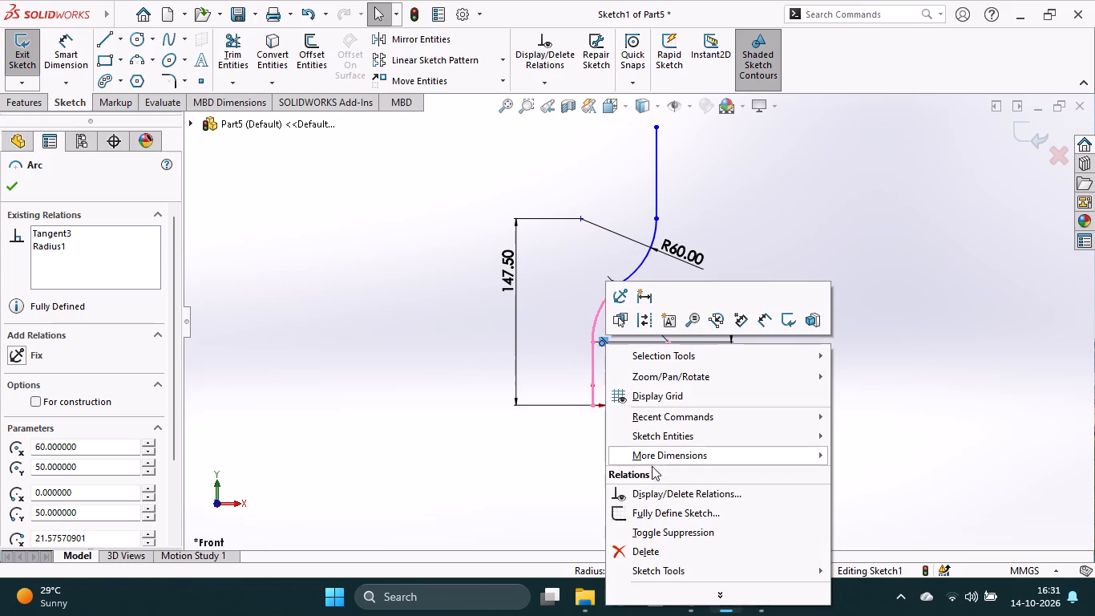
pyautogui.click(656, 553)
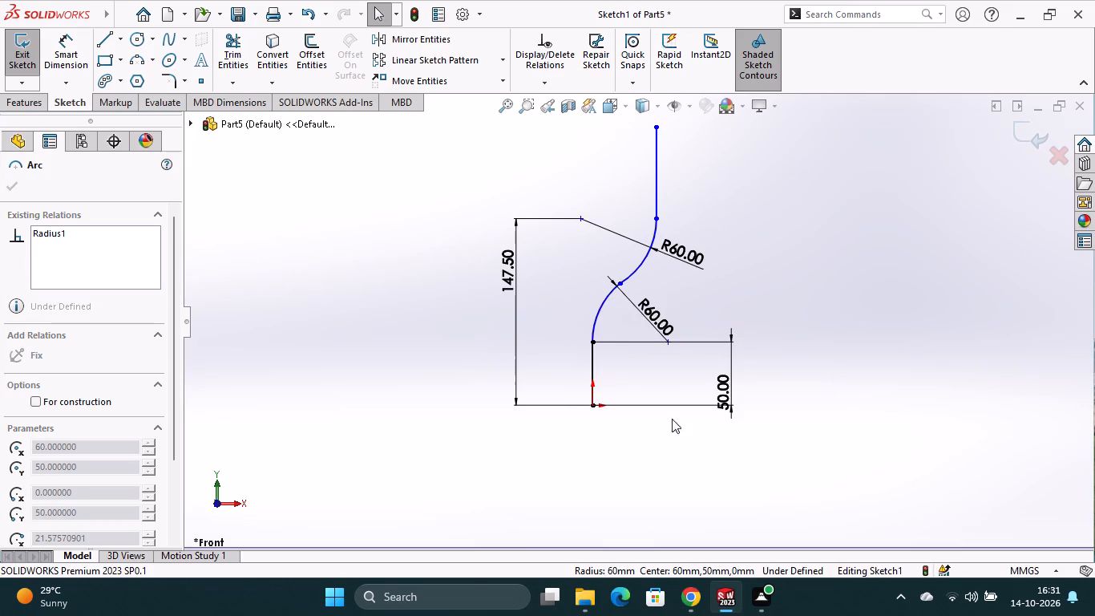
# Delete the tangent relation between the upper vertical line and the upper arc.
pyautogui.click(657, 199)
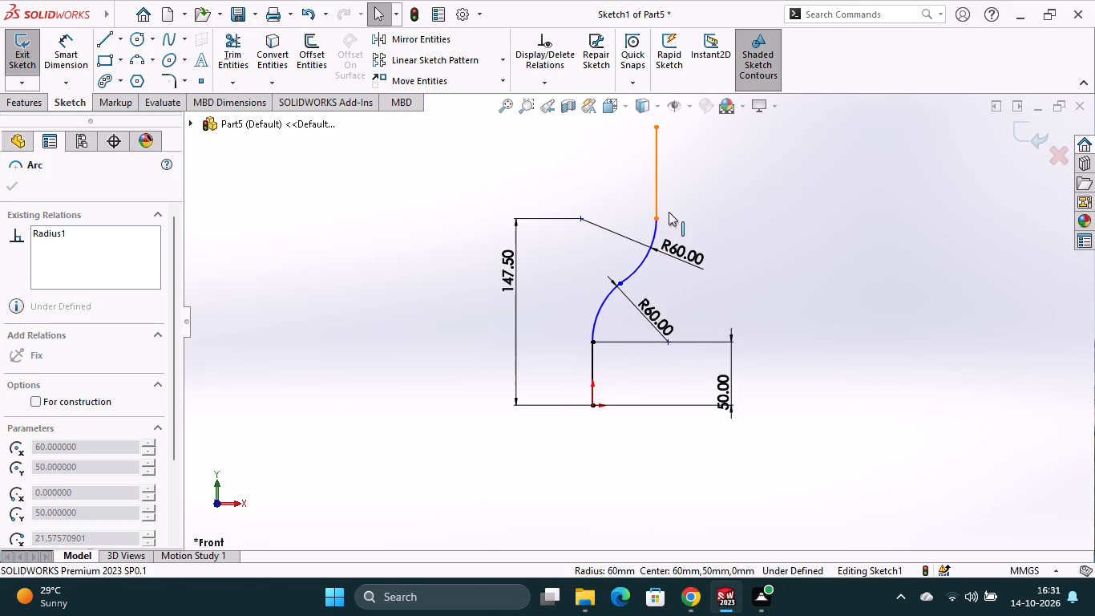
pyautogui.rightClick(669, 217)
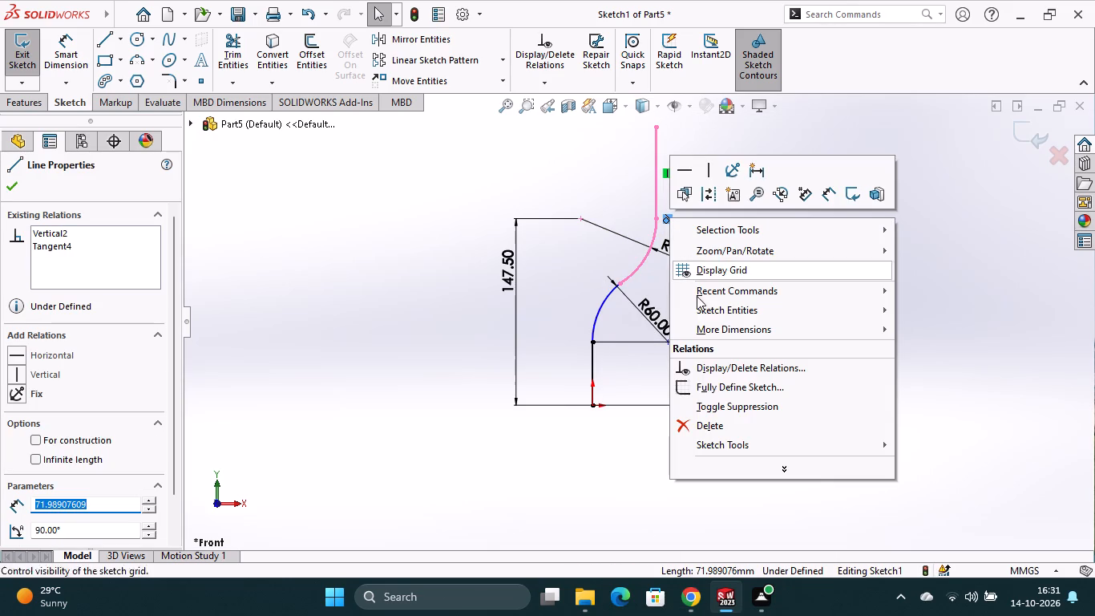
pyautogui.click(705, 422)
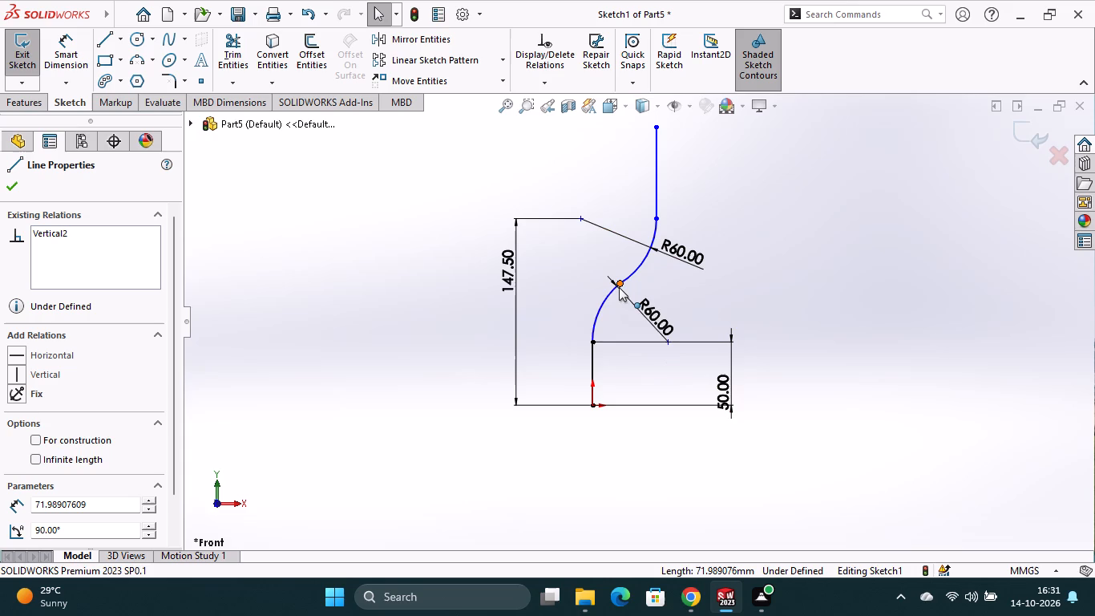
# Move the upper arc's radius dimension to the far side of its center, clear of the profile.
pyautogui.moveTo(688, 256); pyautogui.dragTo(531, 179)
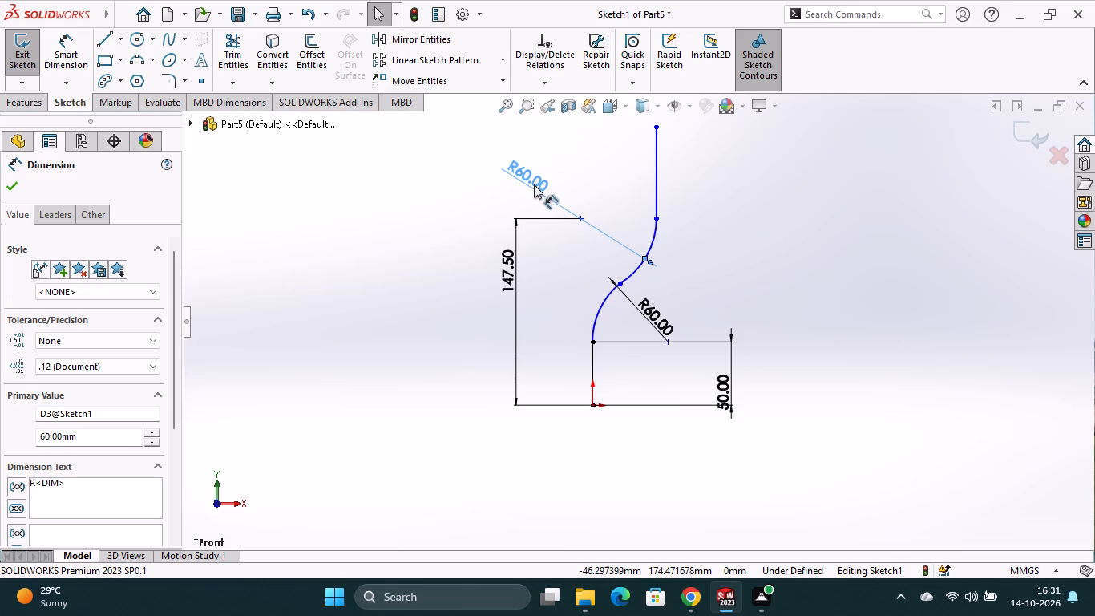
# Dimension the horizontal distance between the origin and the upper vertical line's top endpoint as 50 mm.
pyautogui.click(69, 52)
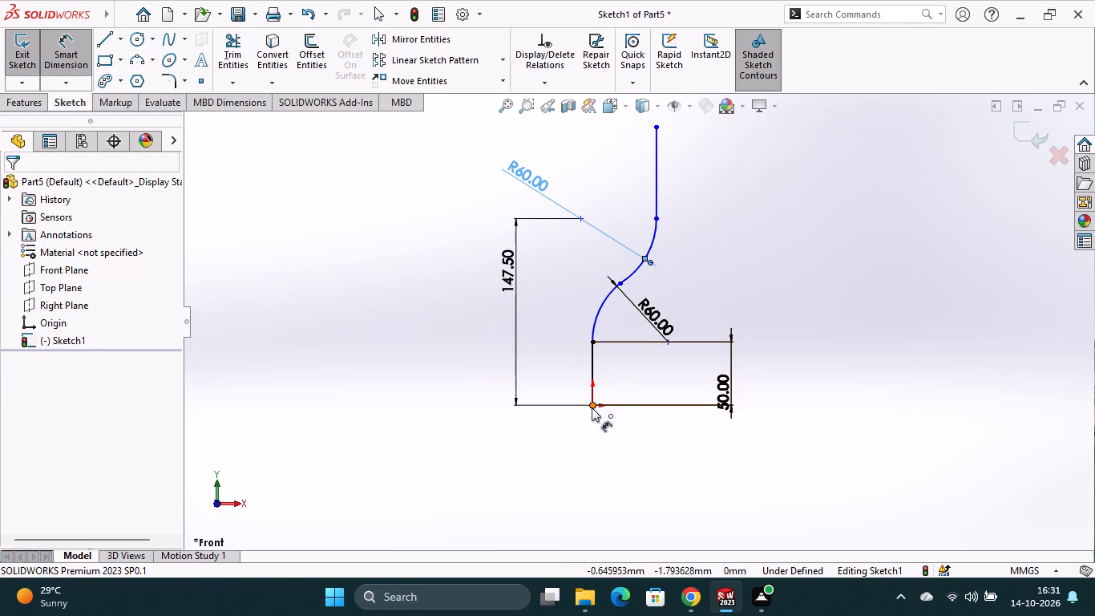
pyautogui.click(592, 407)
pyautogui.click(657, 127)
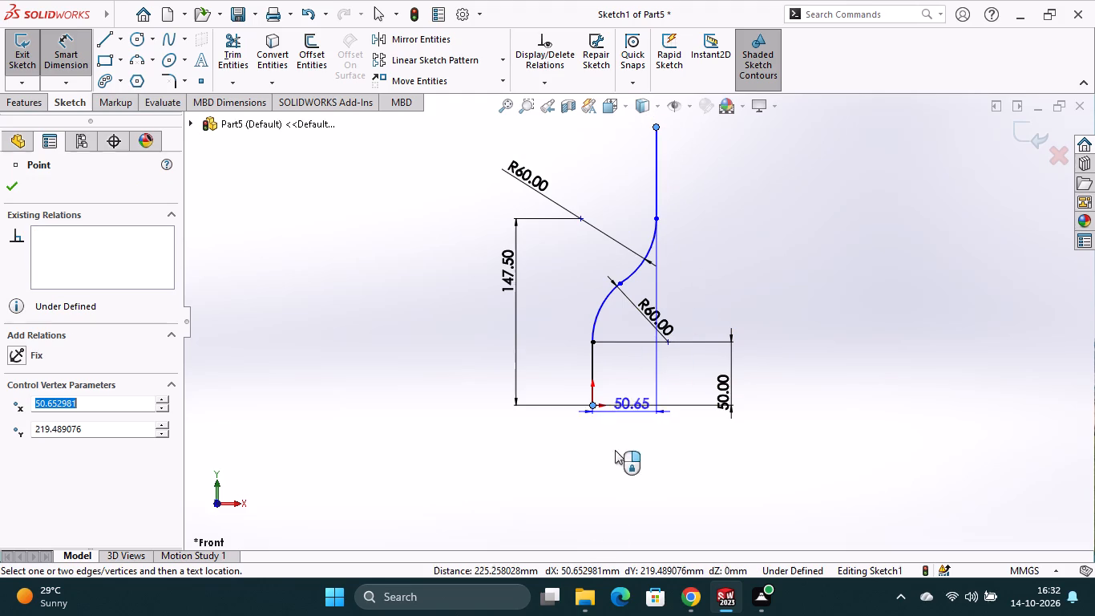
pyautogui.click(609, 497)
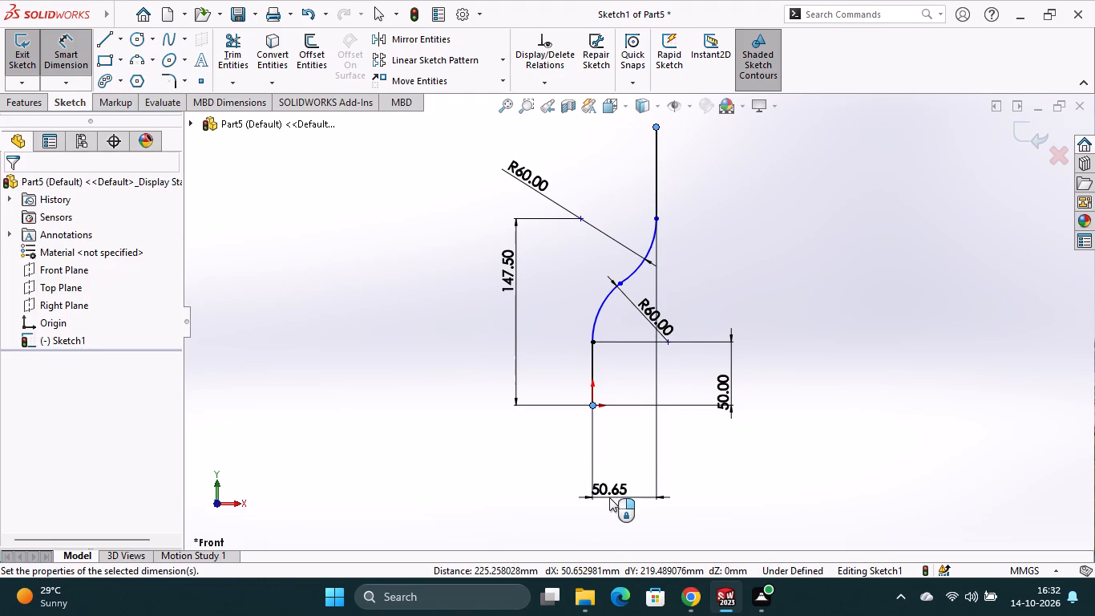
pyautogui.write('50')
pyautogui.press('Return')
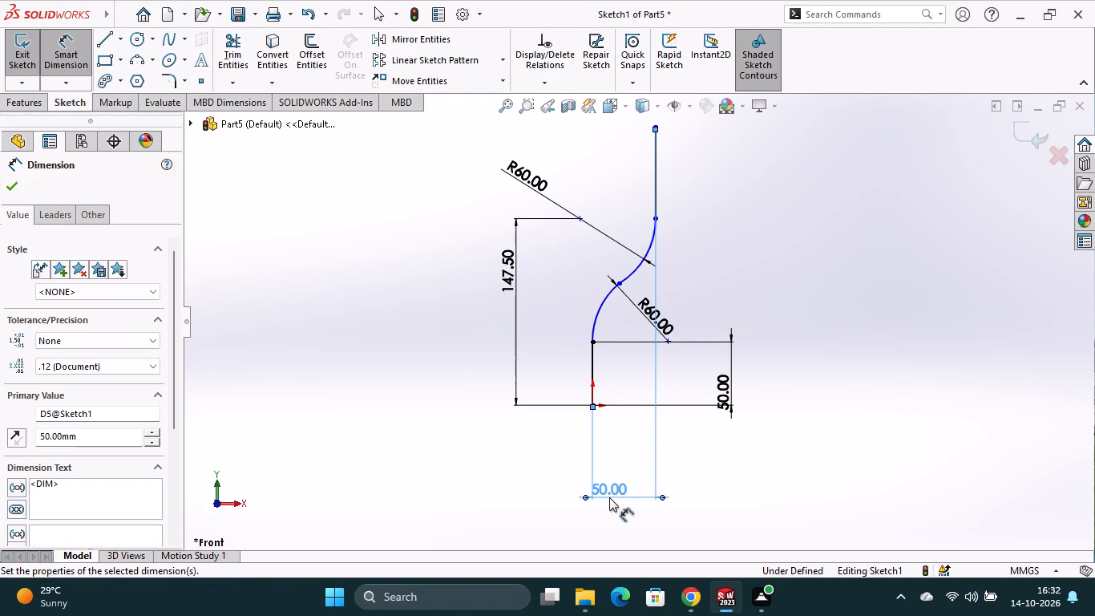
# Dimension the horizontal distance between the origin and the upper arc's center as 10 mm.
pyautogui.click(581, 221)
pyautogui.click(591, 406)
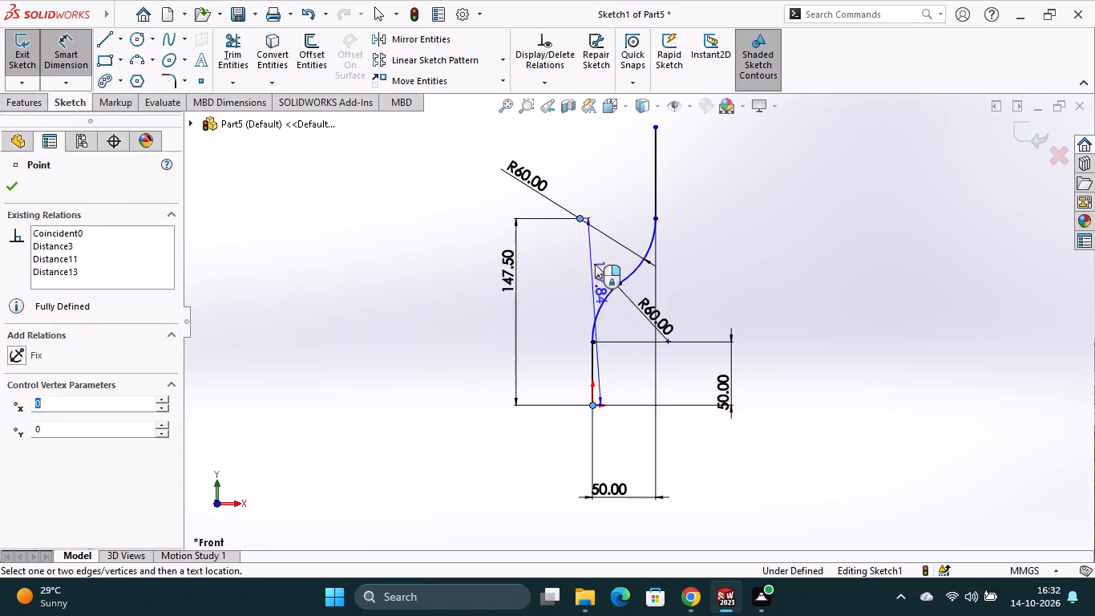
pyautogui.click(585, 455)
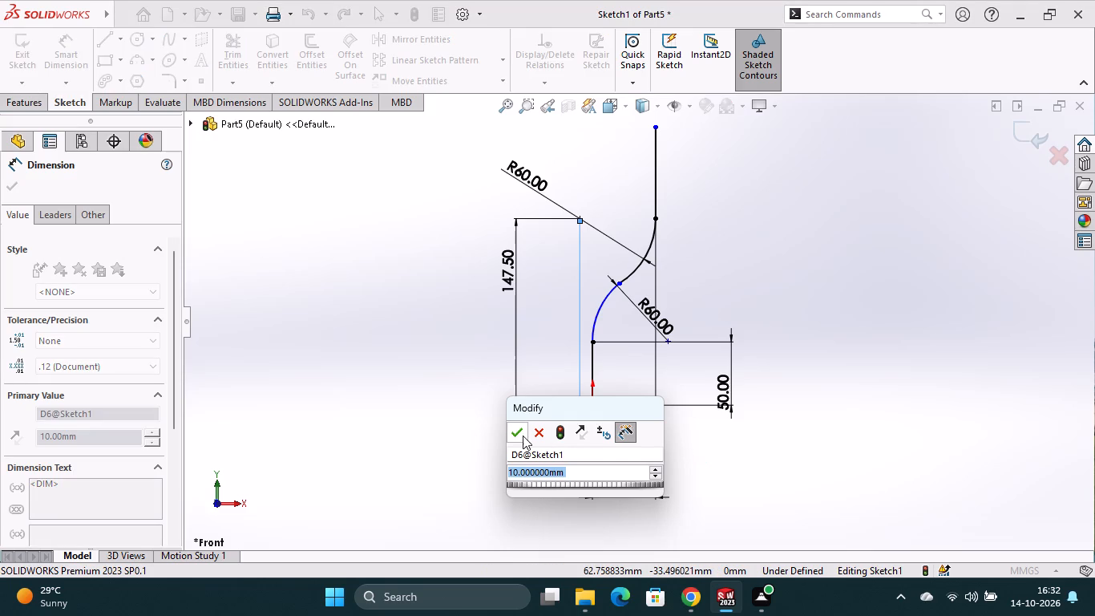
pyautogui.click(519, 435)
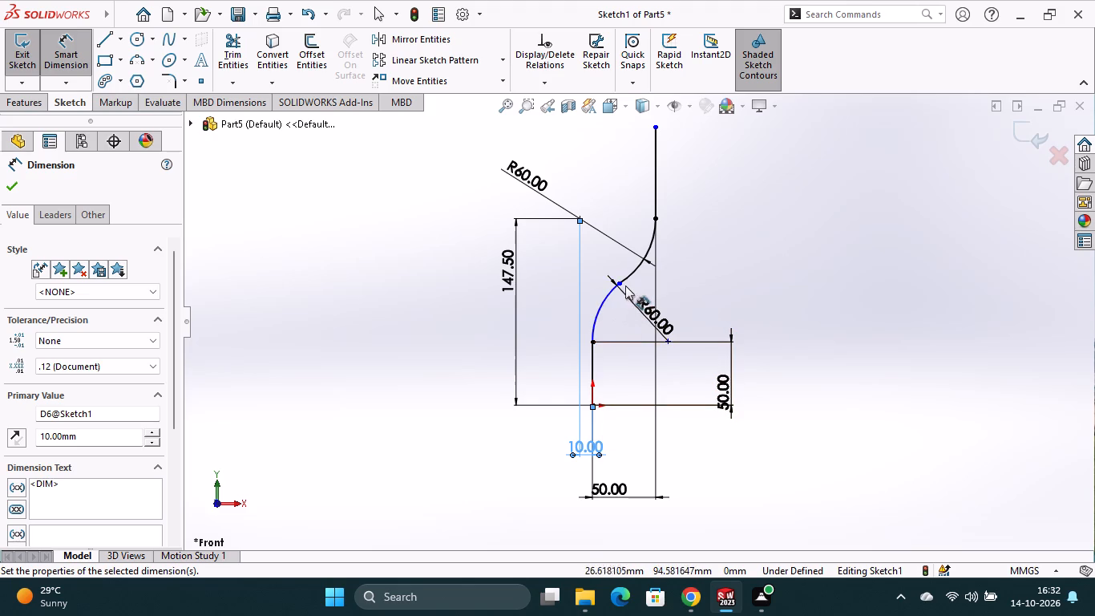
# Dimension the vertical distance between the origin and the point where the two arcs meet, placing it beyond the 50 mm dimension.
pyautogui.click(621, 282)
pyautogui.click(592, 406)
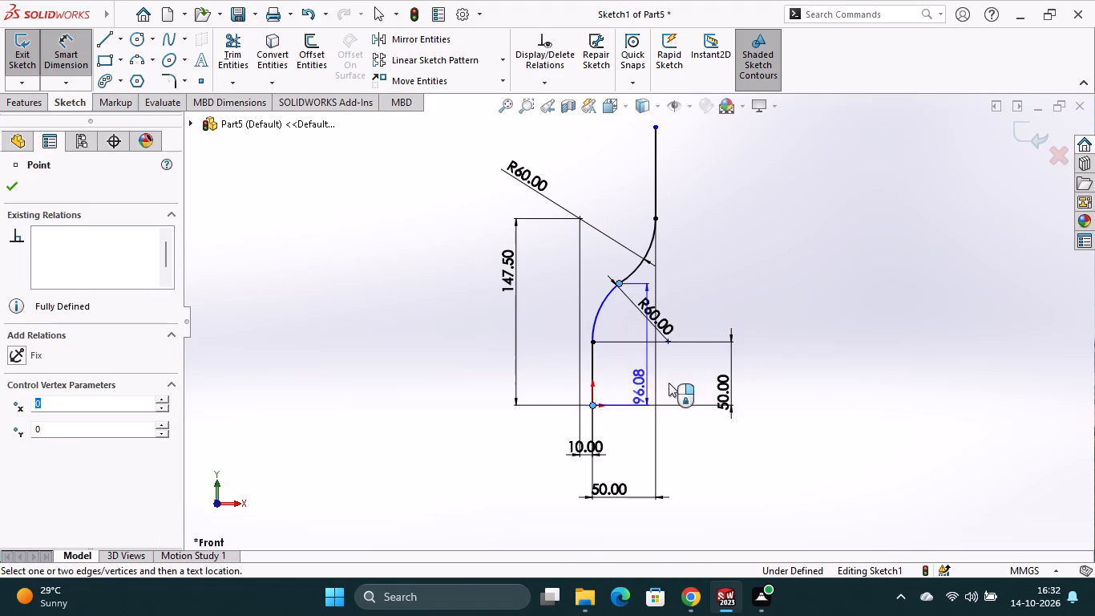
pyautogui.click(759, 371)
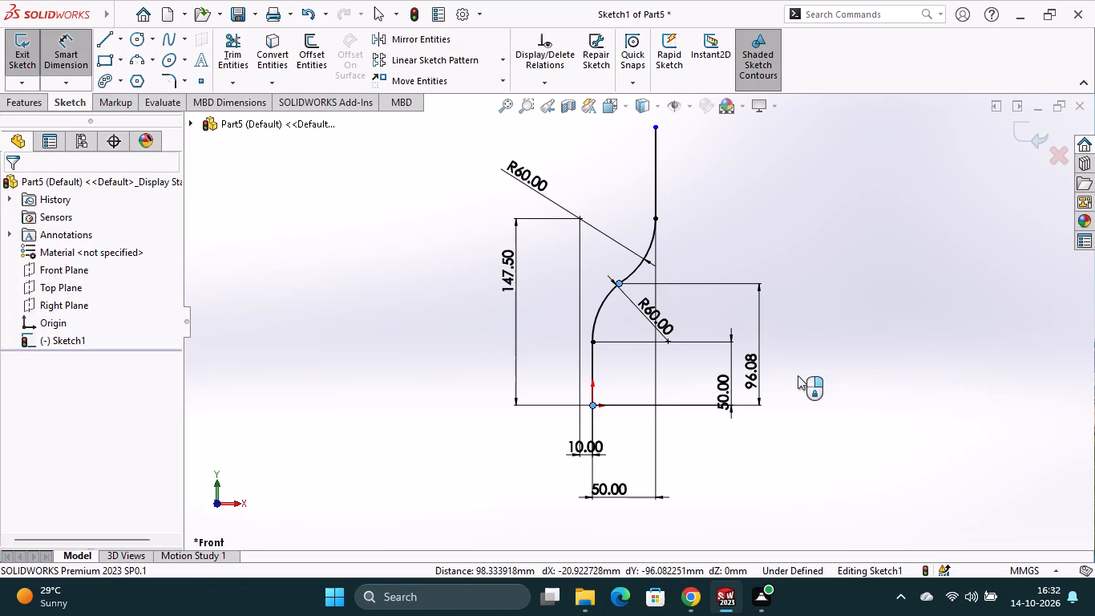
pyautogui.click(696, 351)
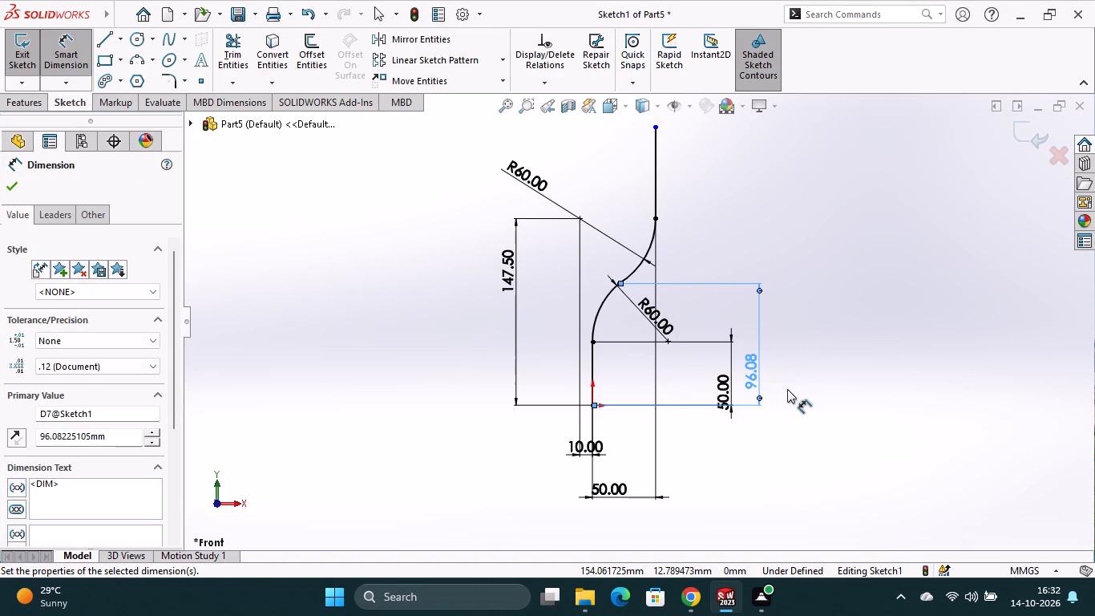
pyautogui.click(794, 325)
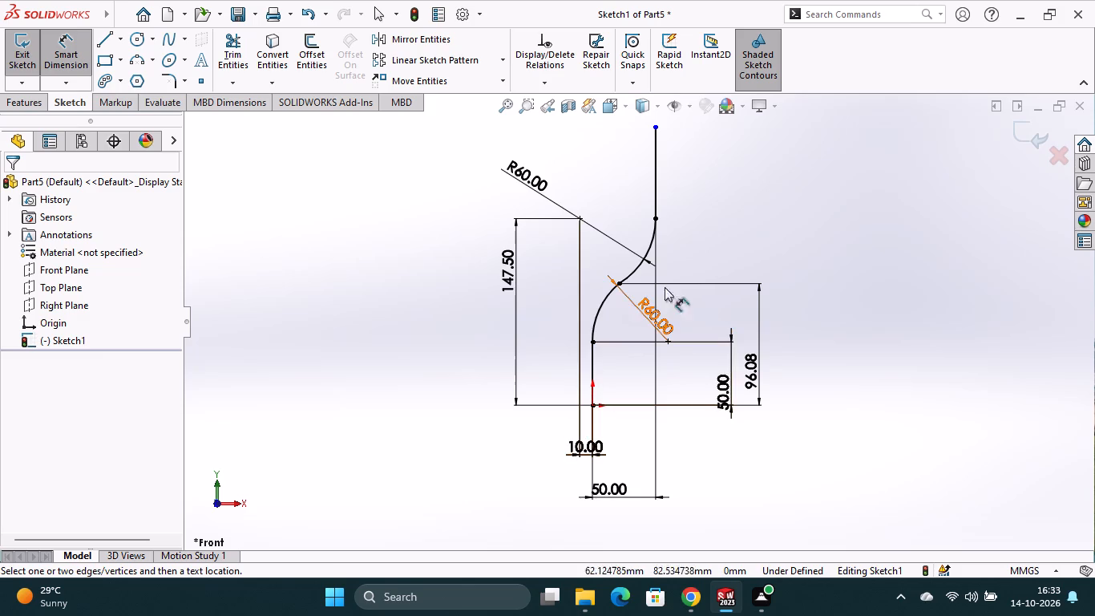
# Dimension the vertical distance from the origin to the upper vertical line's top endpoint as 265 mm and close the sketch.
pyautogui.click(654, 128)
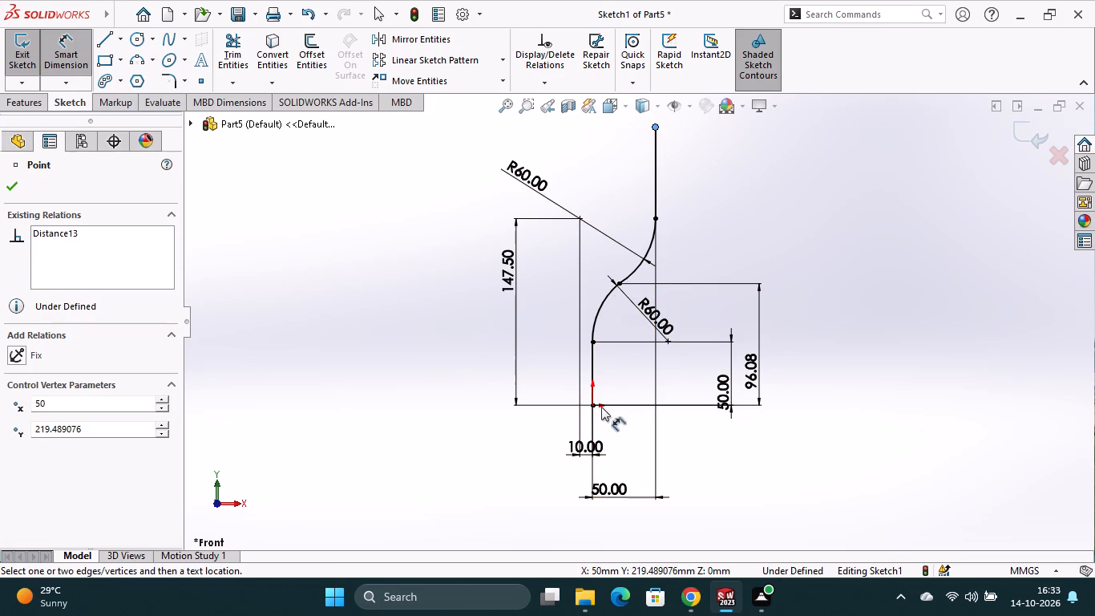
pyautogui.click(593, 404)
pyautogui.click(825, 325)
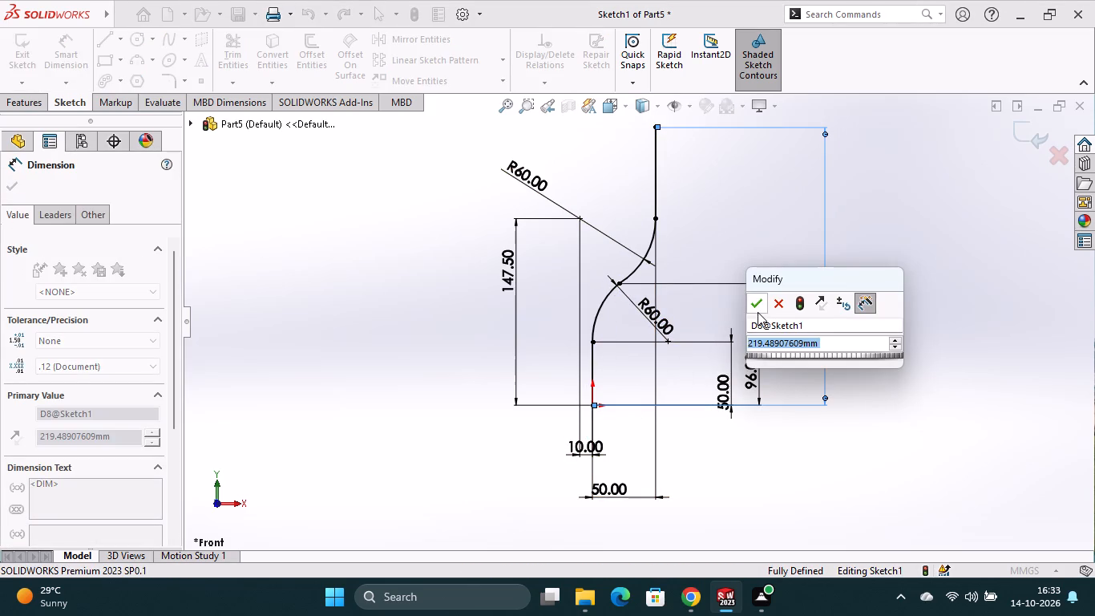
pyautogui.click(758, 312)
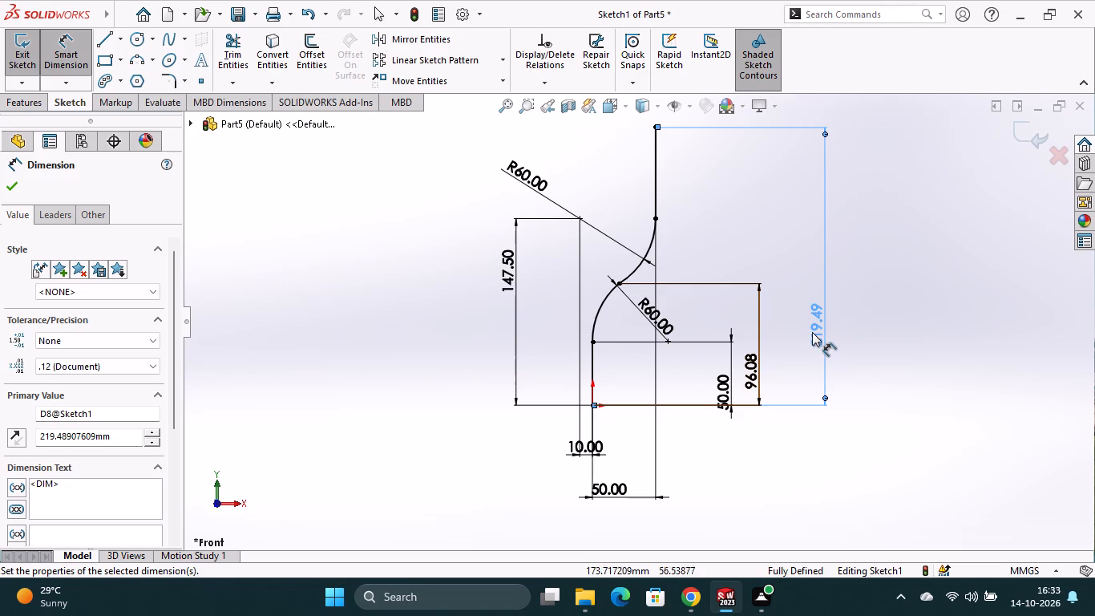
pyautogui.doubleClick(814, 331)
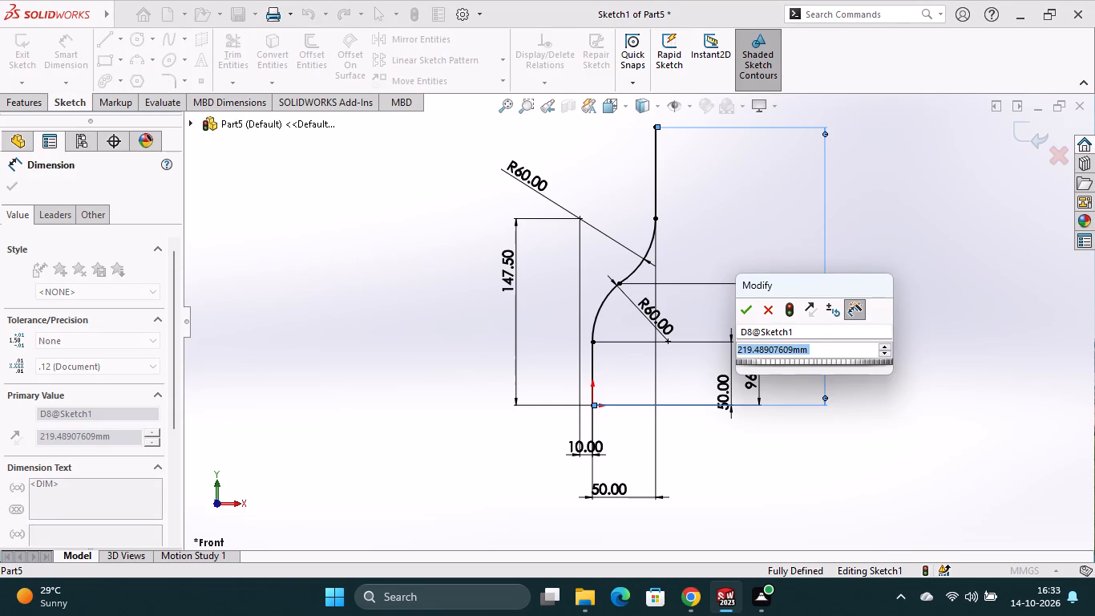
pyautogui.press('2')
pyautogui.write('65')
pyautogui.press('Return')
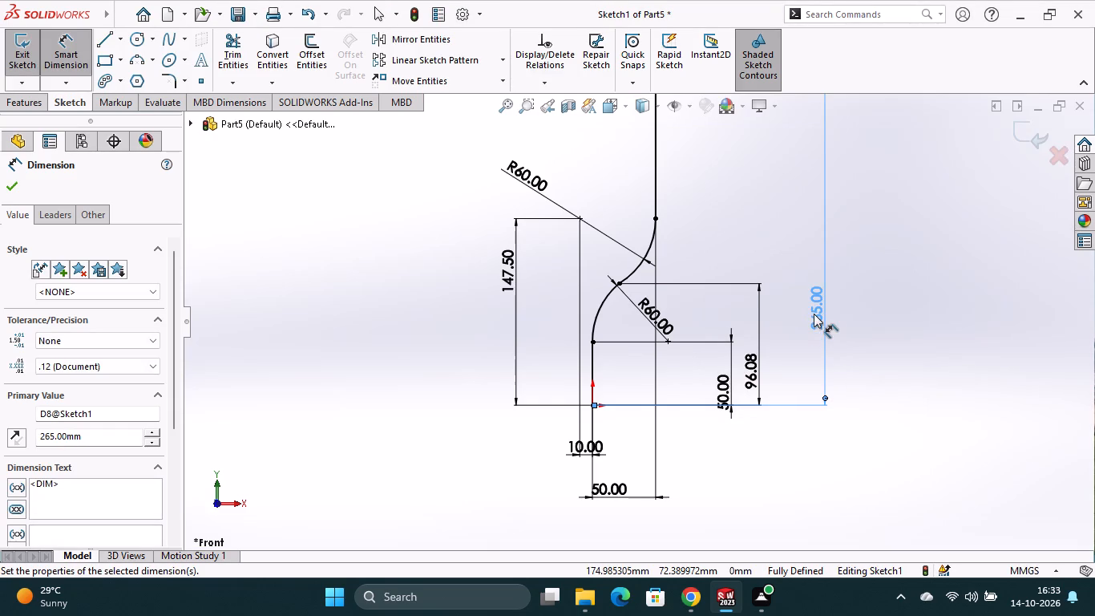
pyautogui.scroll(2, 814, 314)
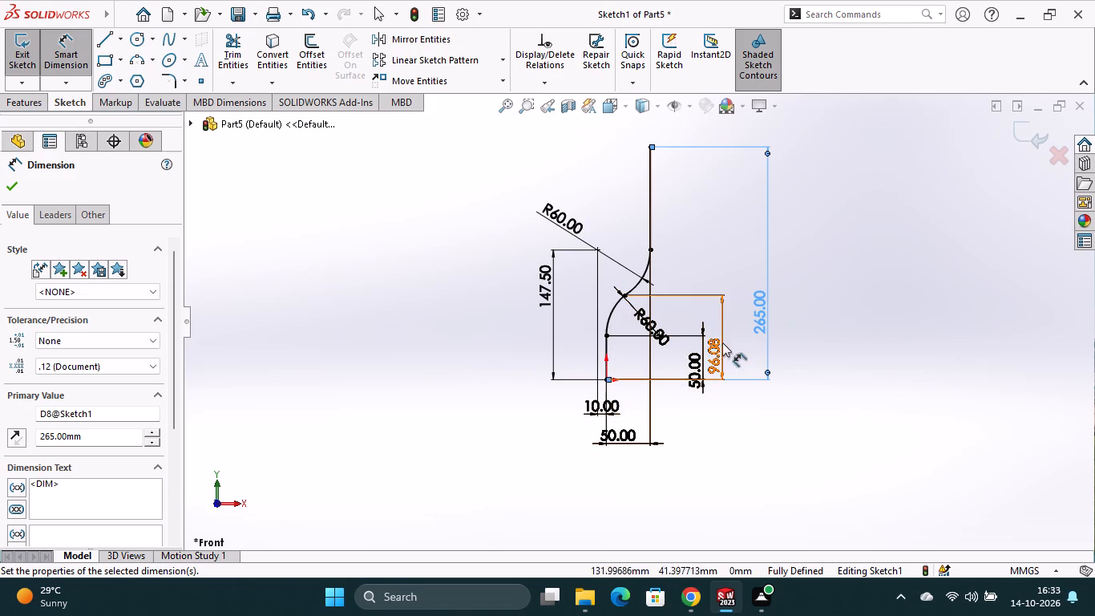
pyautogui.scroll(1, 685, 229)
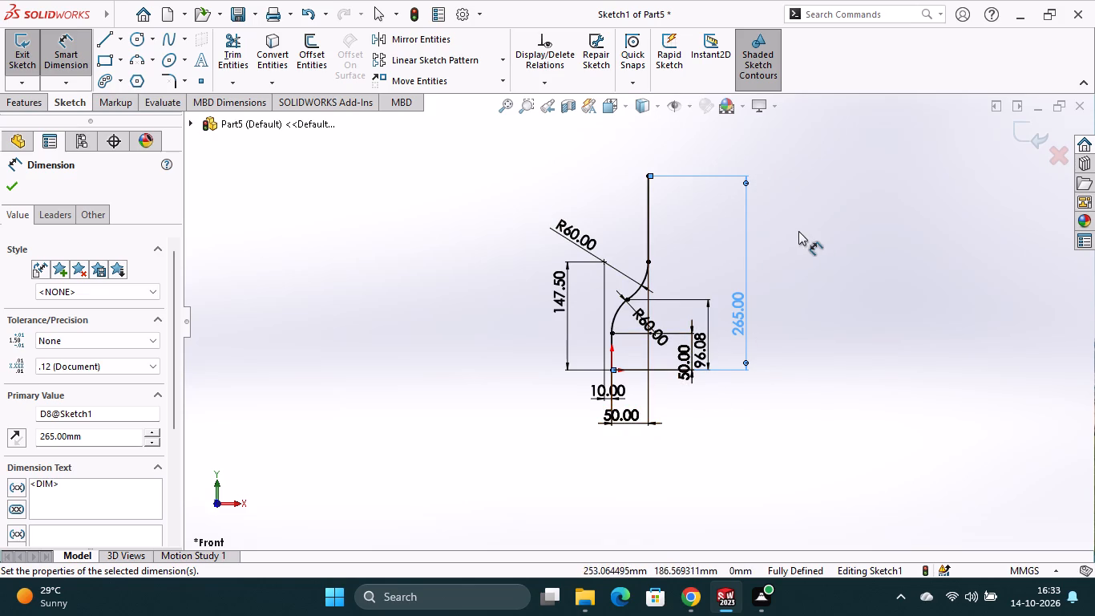
pyautogui.click(1019, 137)
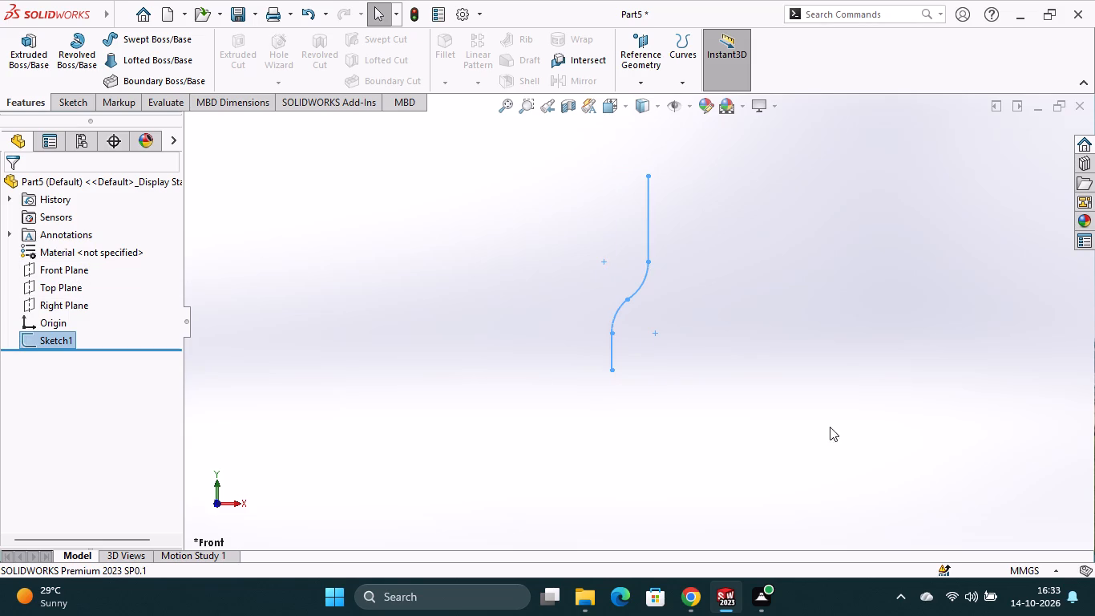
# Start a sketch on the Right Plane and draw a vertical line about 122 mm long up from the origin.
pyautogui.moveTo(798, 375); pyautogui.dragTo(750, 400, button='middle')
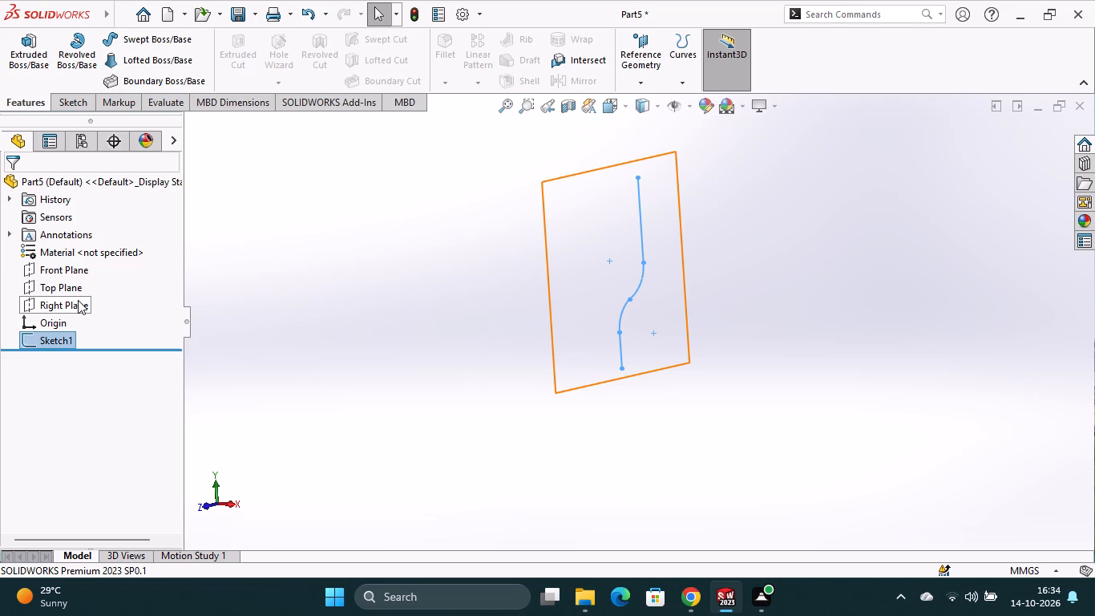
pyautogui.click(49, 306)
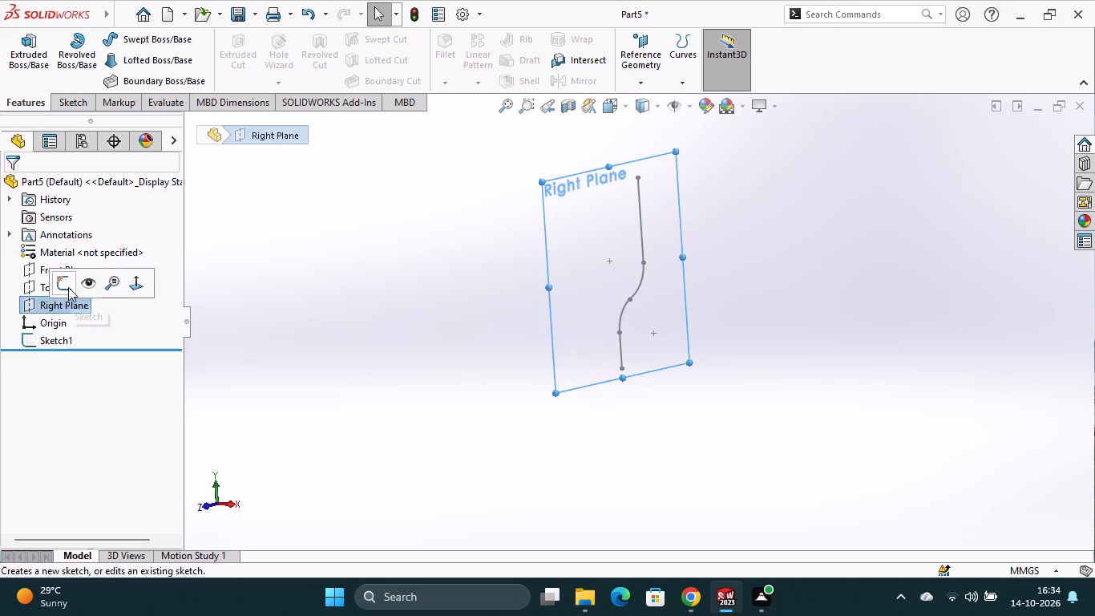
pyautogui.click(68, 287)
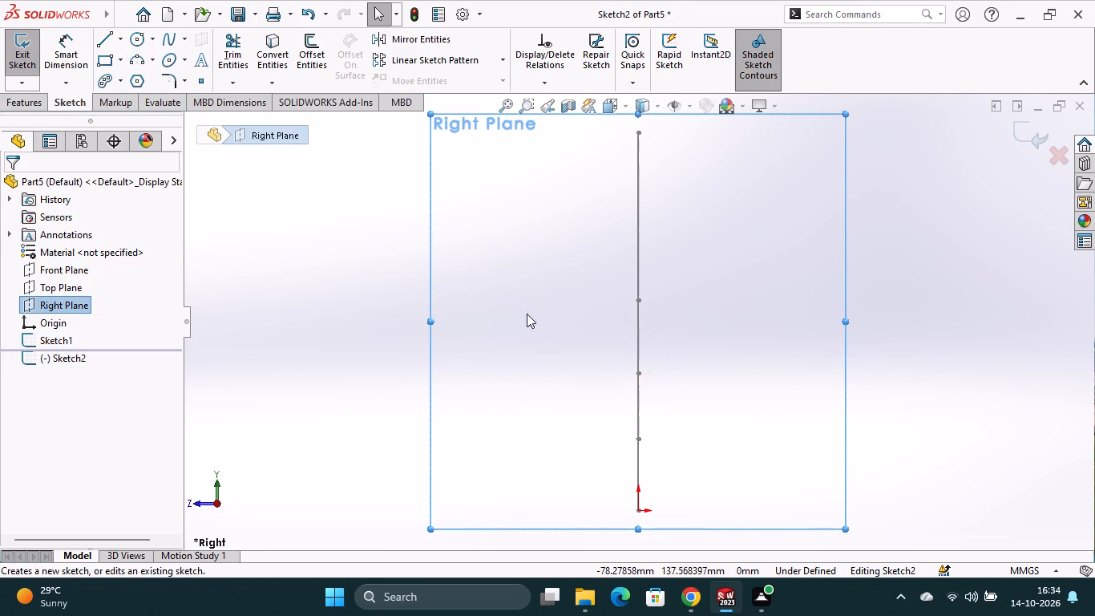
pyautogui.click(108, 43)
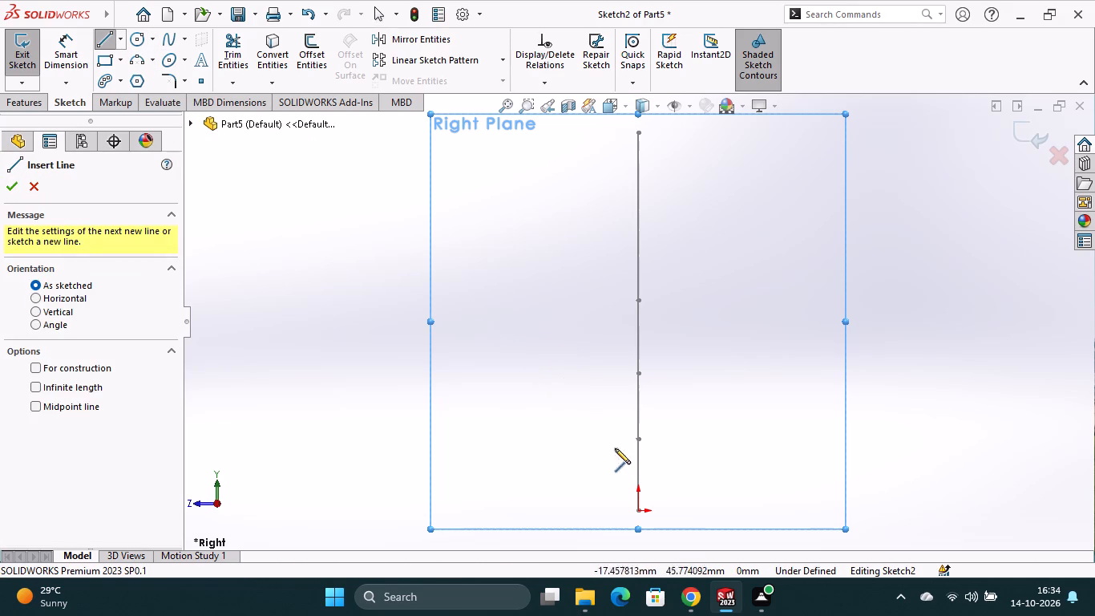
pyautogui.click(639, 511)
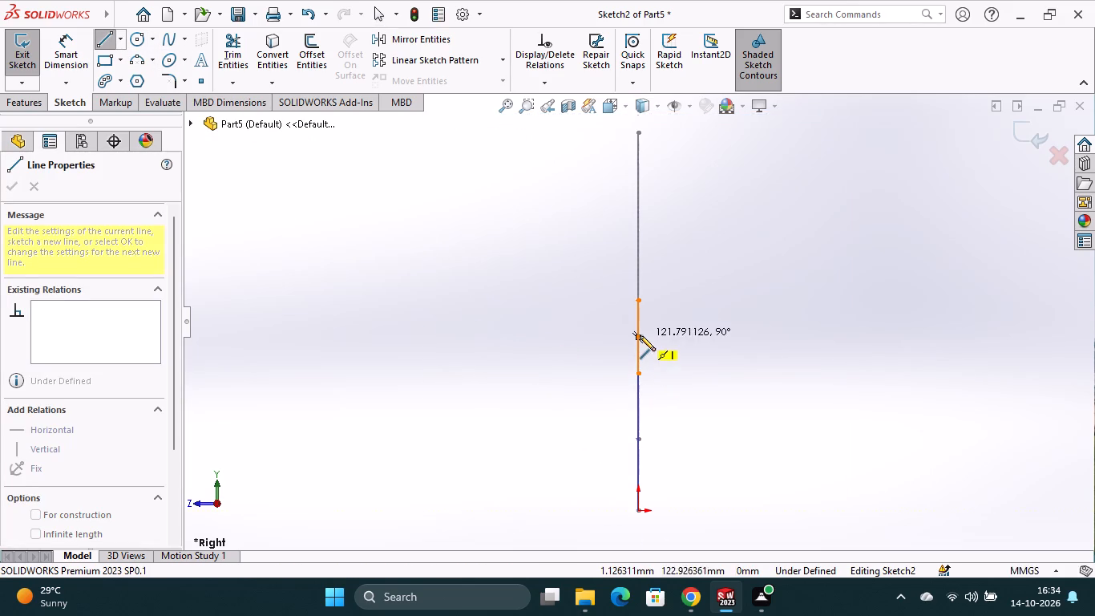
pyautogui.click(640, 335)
# Examine the new Right Plane line against the Front Plane profile from oblique, front, right and top views.
pyautogui.scroll(1, 669, 302)
pyautogui.moveTo(669, 302); pyautogui.dragTo(677, 294, button='middle')
pyautogui.scroll(-1, 669, 302)
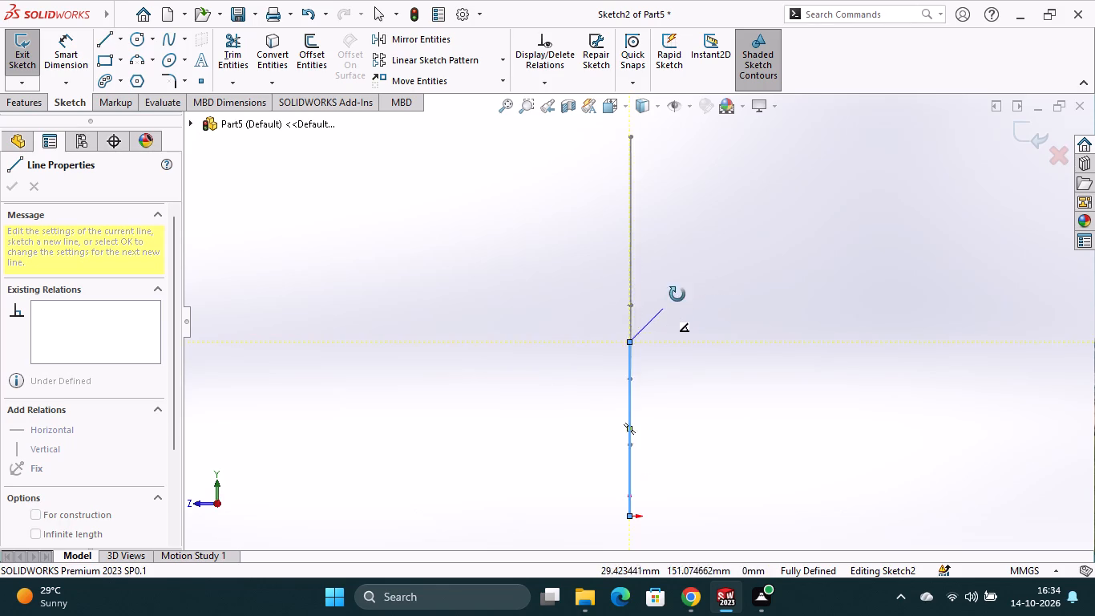
pyautogui.moveTo(677, 294); pyautogui.dragTo(745, 276, button='middle')
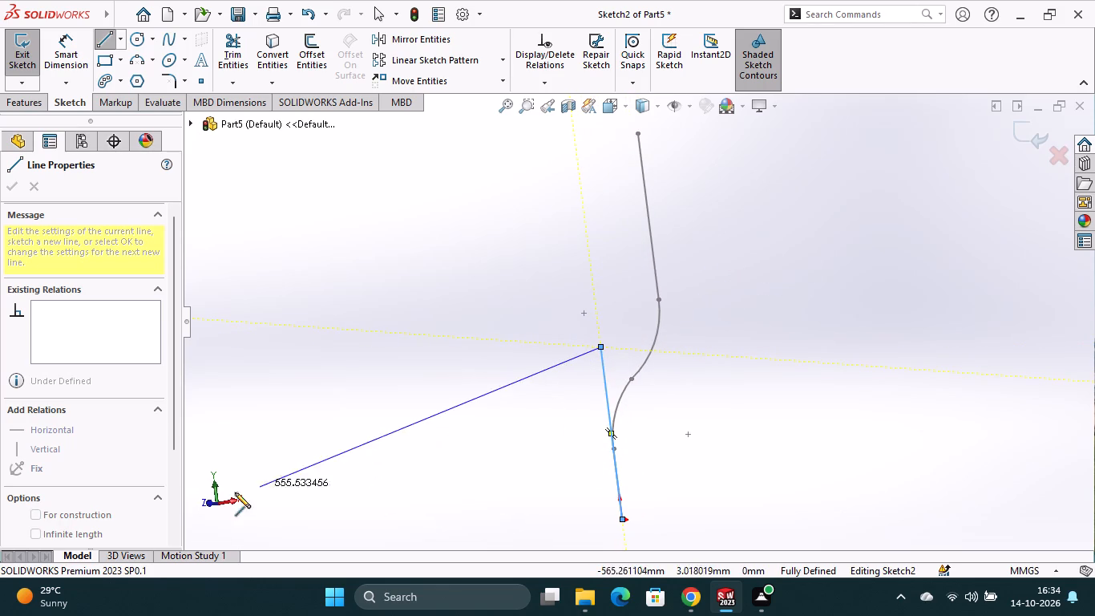
pyautogui.click(212, 503)
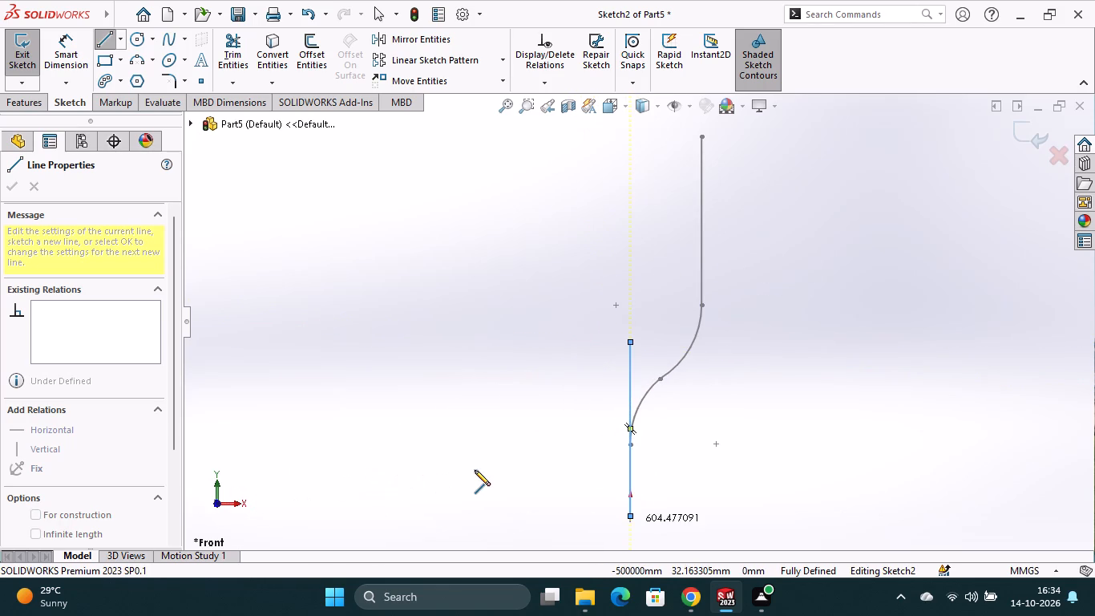
pyautogui.click(234, 505)
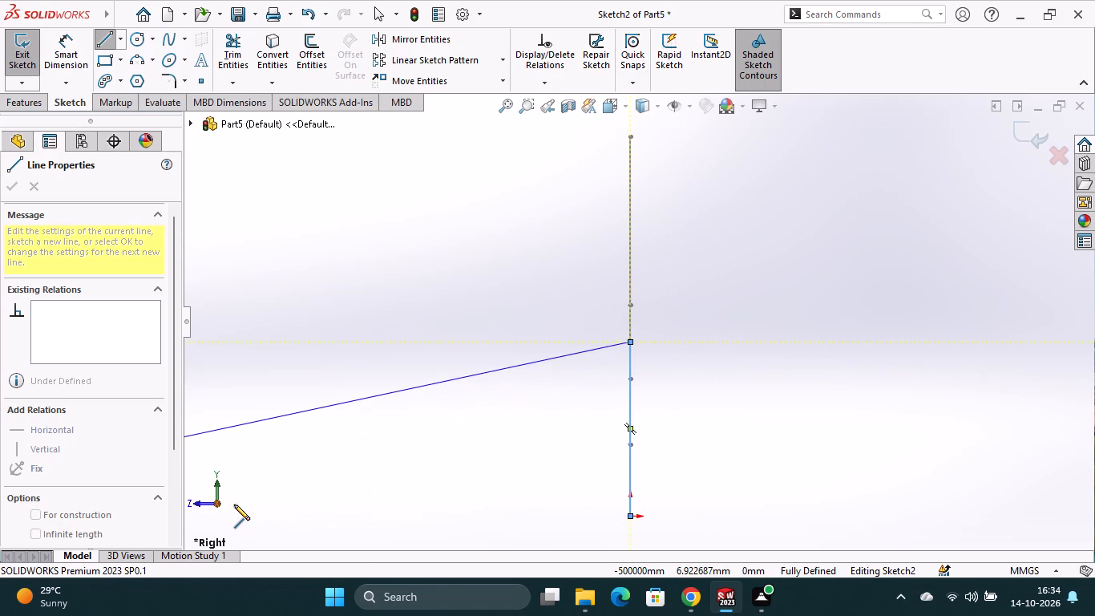
pyautogui.click(215, 479)
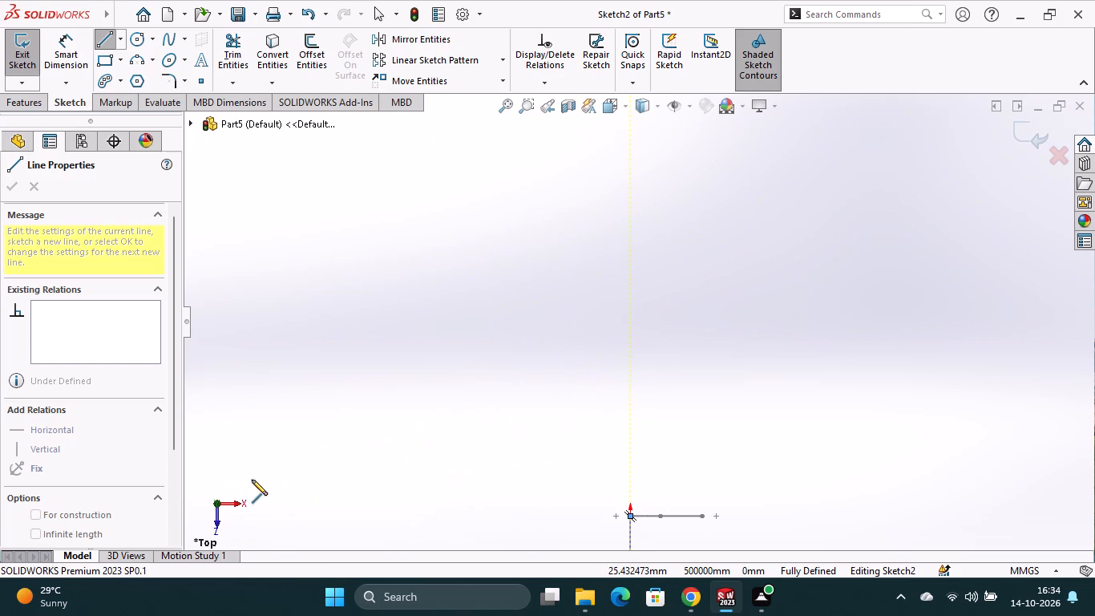
pyautogui.scroll(4, 714, 378)
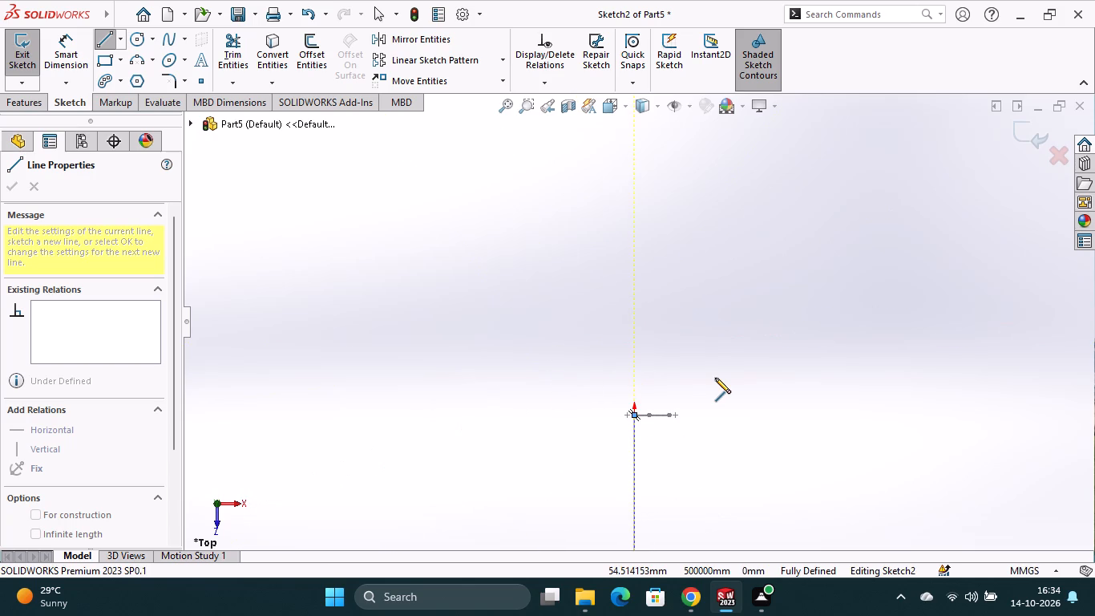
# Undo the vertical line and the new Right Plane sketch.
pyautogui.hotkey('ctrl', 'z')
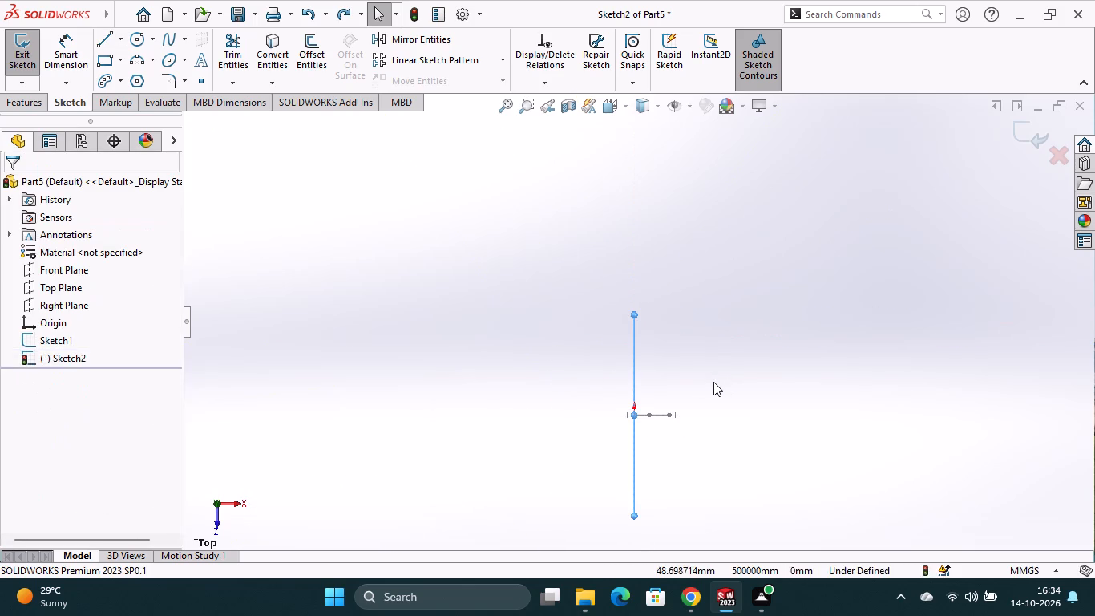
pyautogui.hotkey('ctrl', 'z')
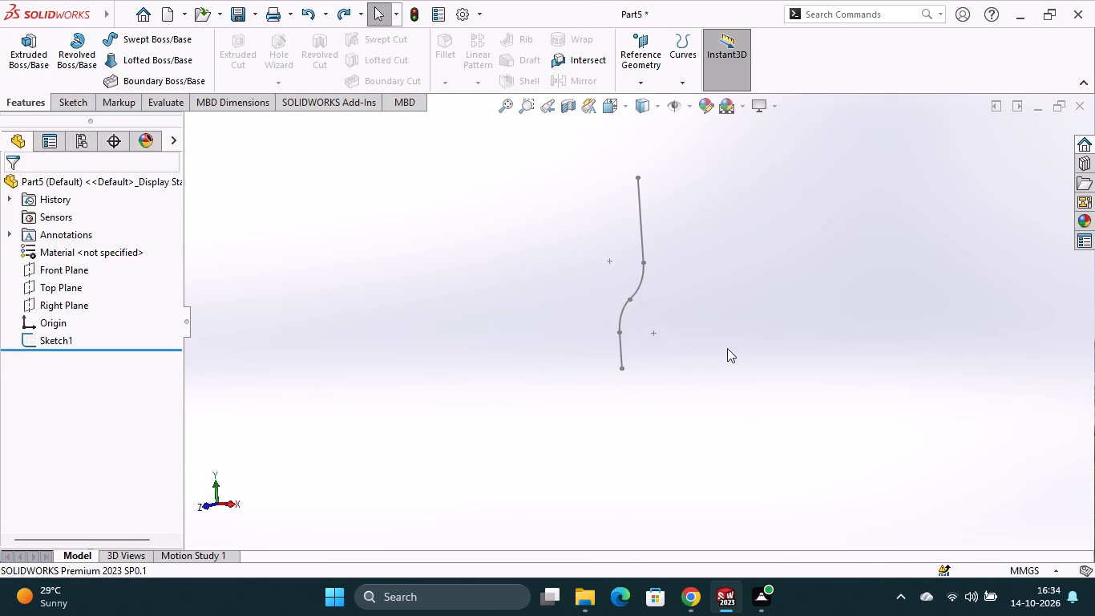
# Reopen the Front Plane profile sketch to review its geometry and dimensions, and close it.
pyautogui.click(64, 342)
pyautogui.click(85, 301)
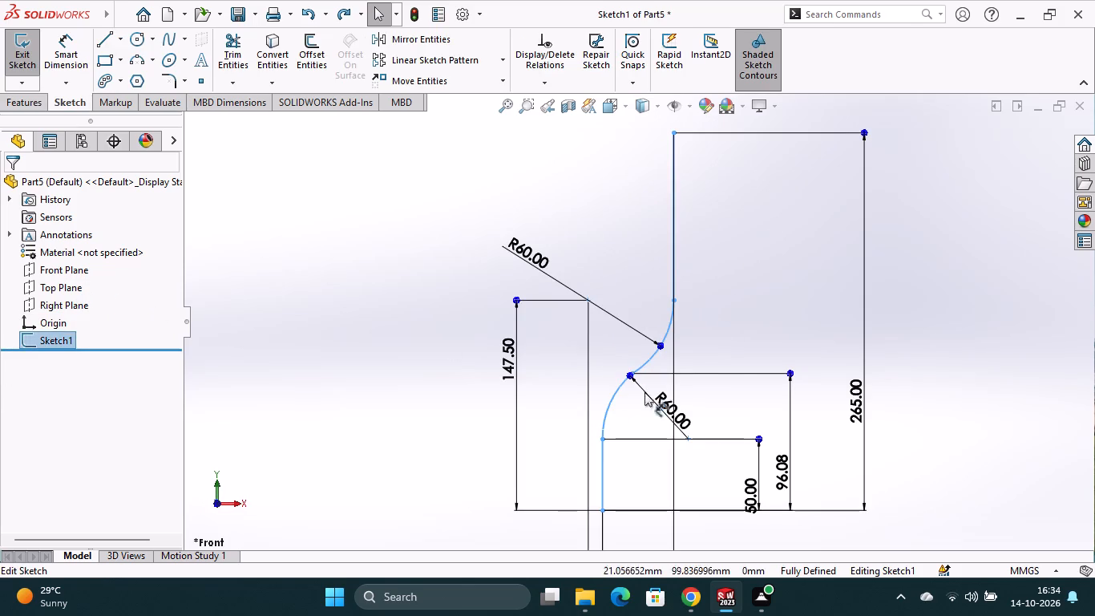
pyautogui.click(1043, 136)
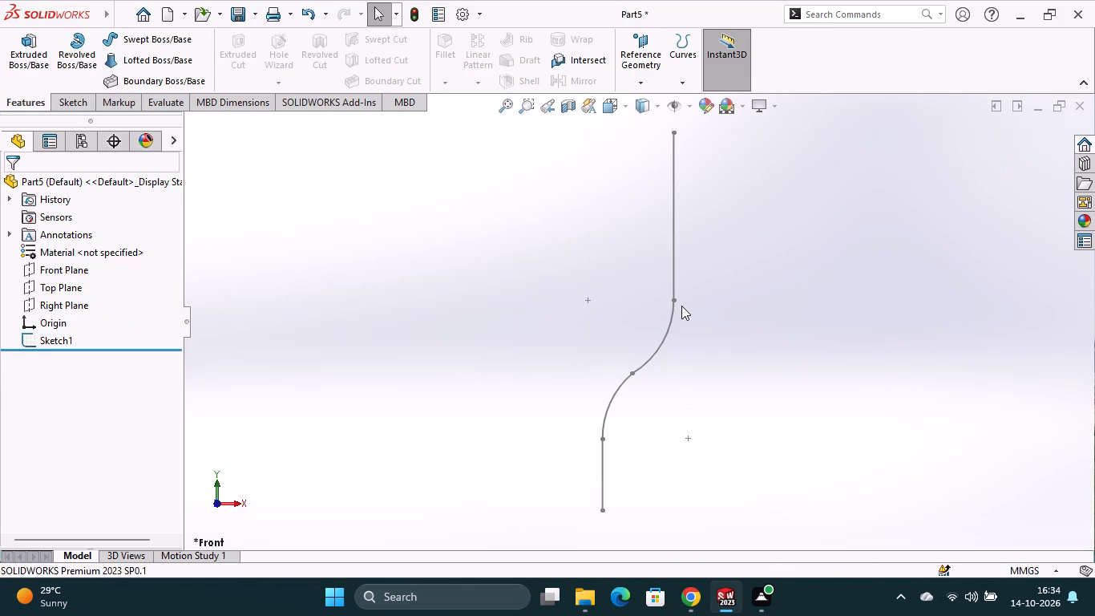
# Start a new sketch on the Right Plane and draw a vertical line about 120 mm long up from the origin.
pyautogui.click(42, 308)
pyautogui.click(61, 291)
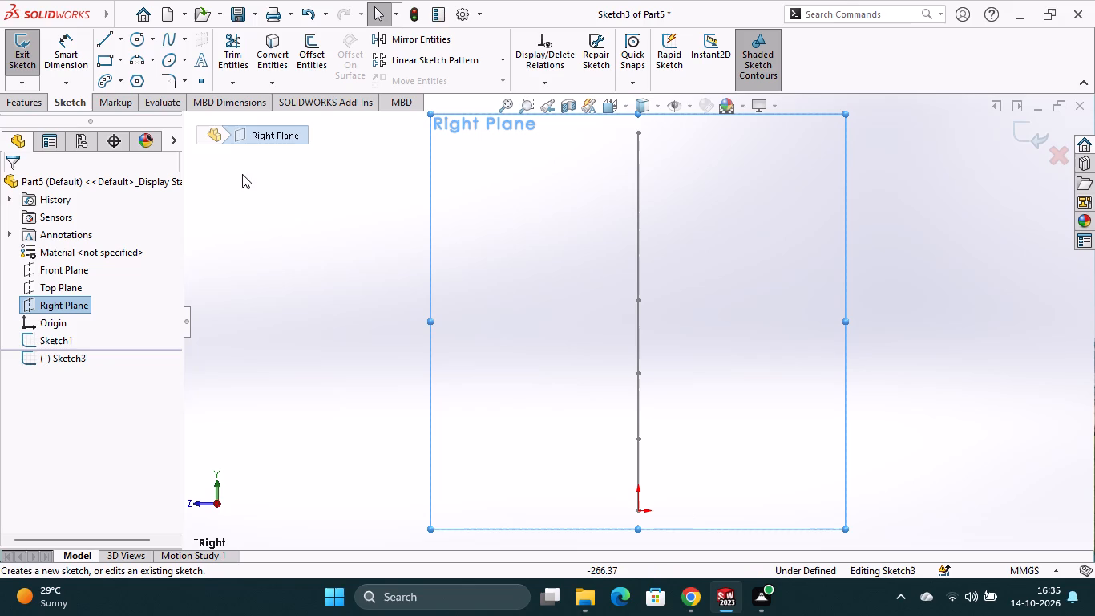
pyautogui.click(107, 42)
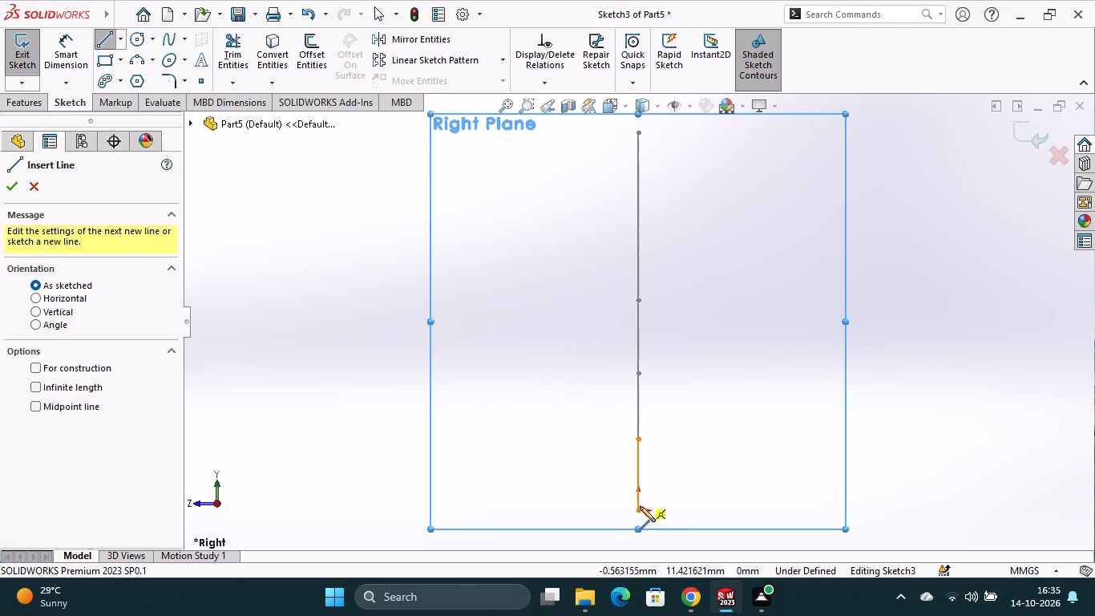
pyautogui.click(640, 512)
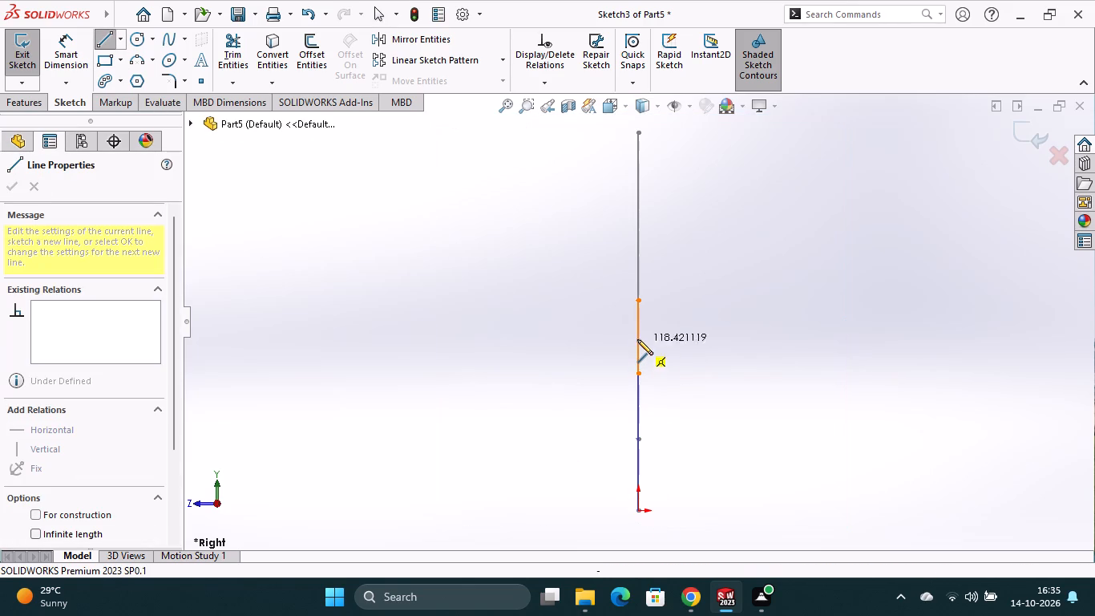
pyautogui.click(637, 337)
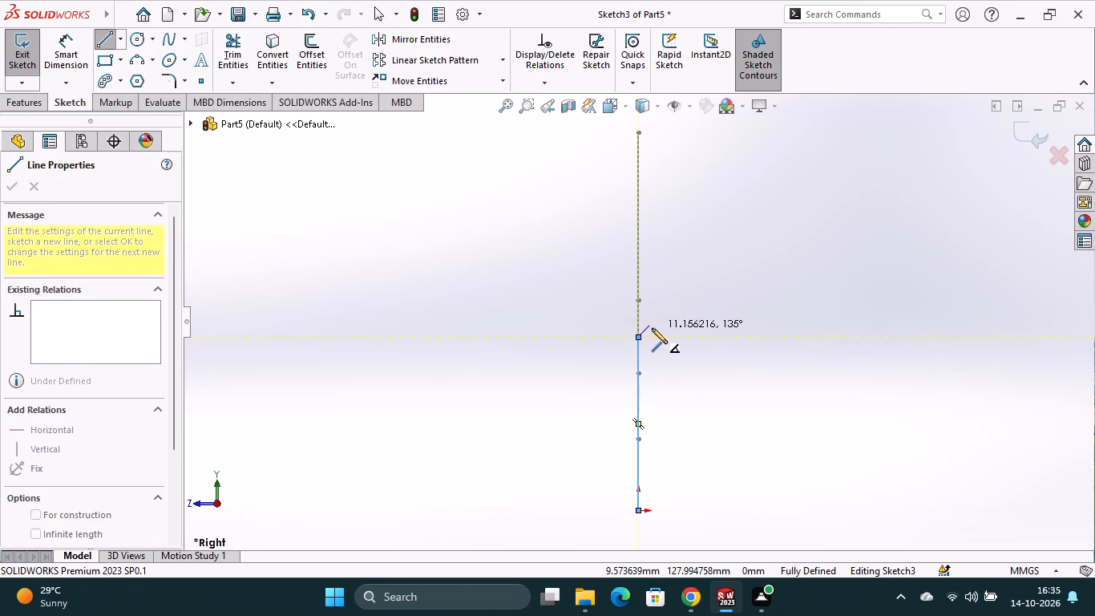
pyautogui.press('Escape')
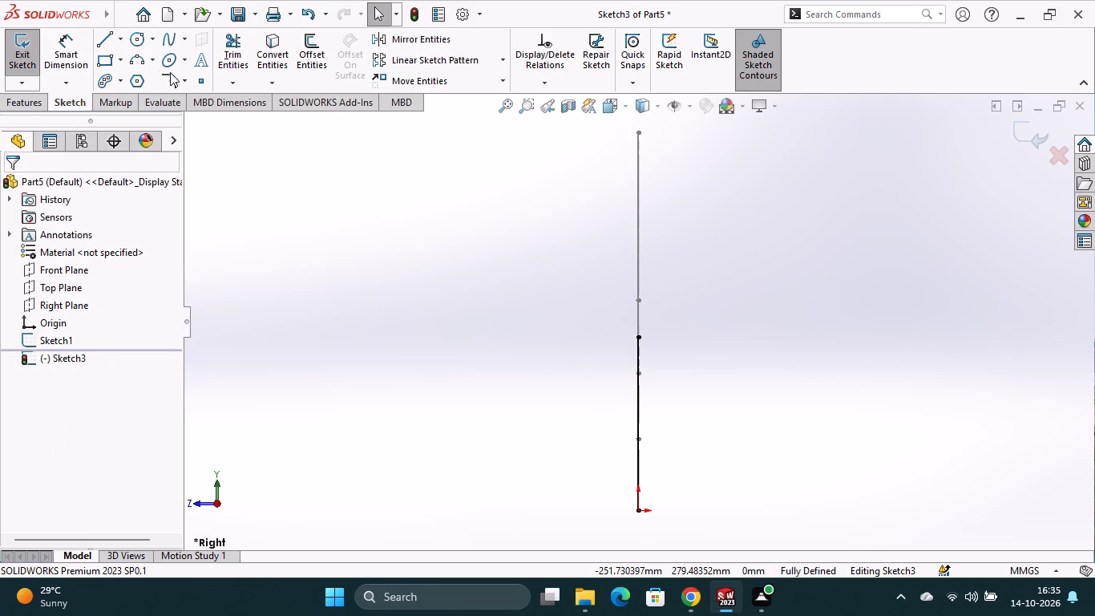
# Draw a three-point arc from the vertical line's top endpoint, spanning about 126 mm, bulging upward and ending nearly horizontal.
pyautogui.click(136, 62)
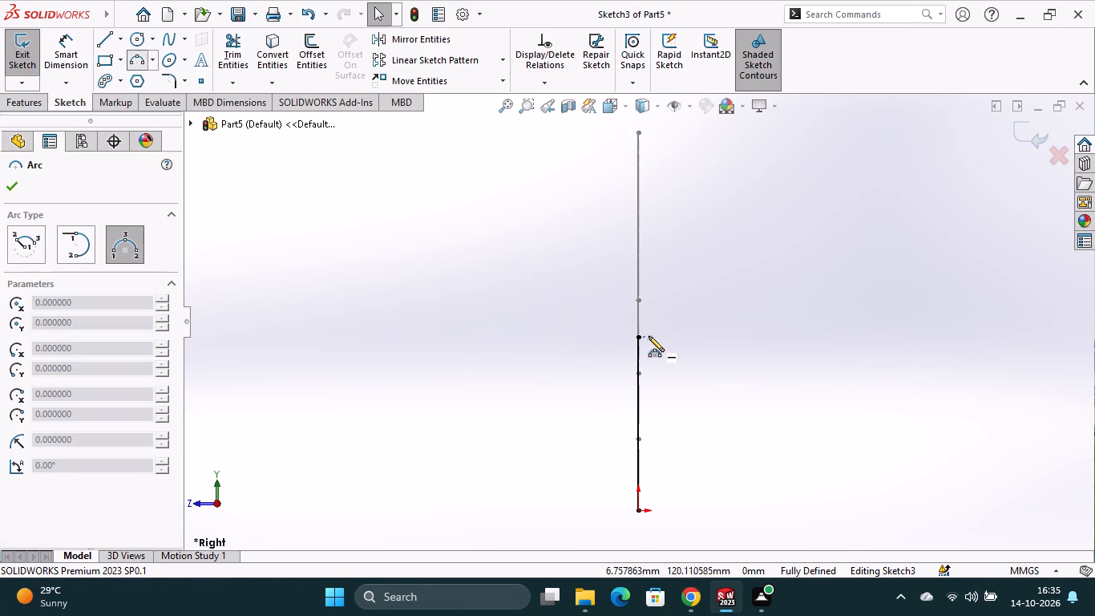
pyautogui.click(637, 336)
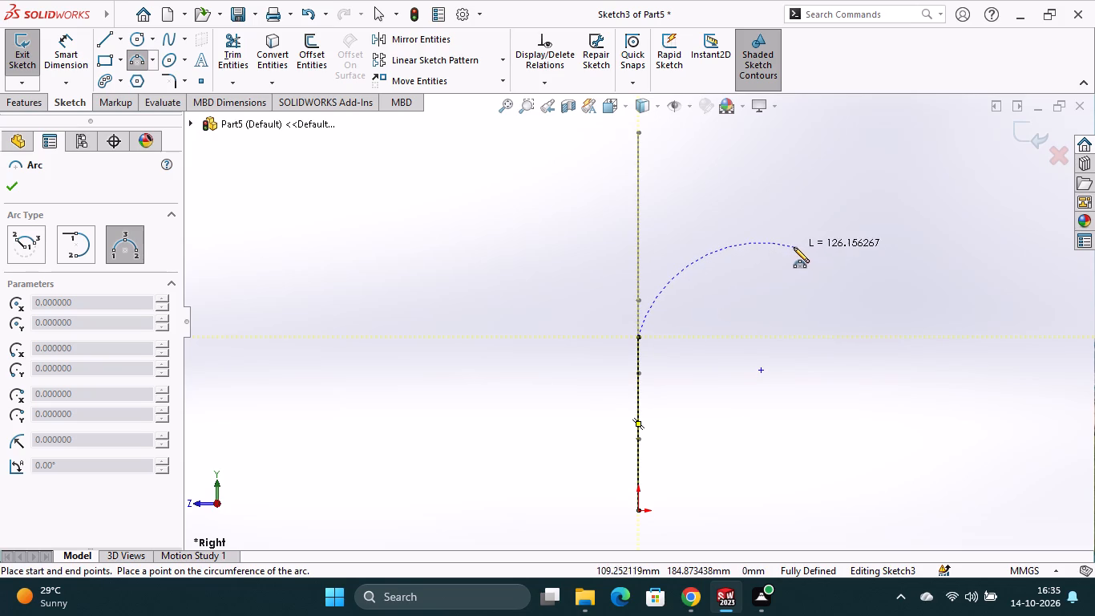
pyautogui.click(793, 247)
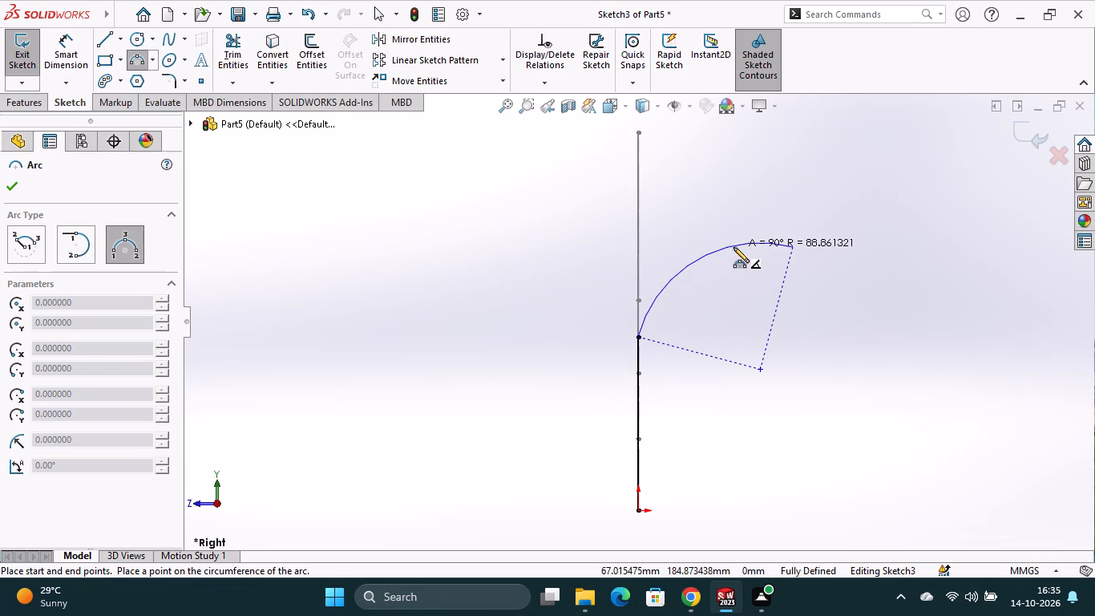
pyautogui.click(745, 253)
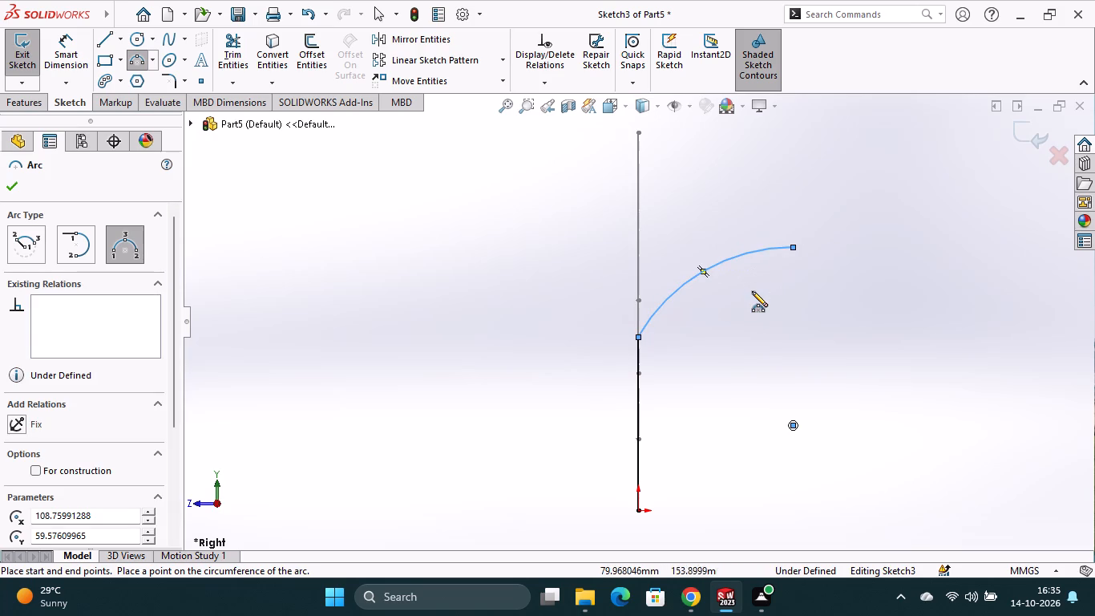
pyautogui.press('Escape')
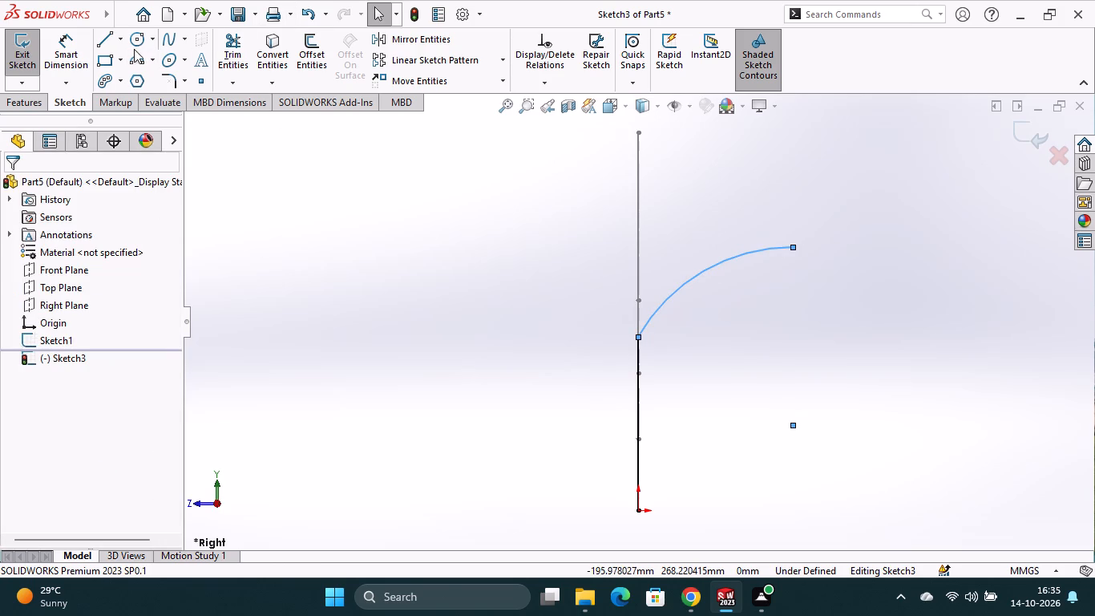
# Draw a horizontal line from the arc's free endpoint, extending away from the vertical line.
pyautogui.click(99, 43)
pyautogui.click(794, 247)
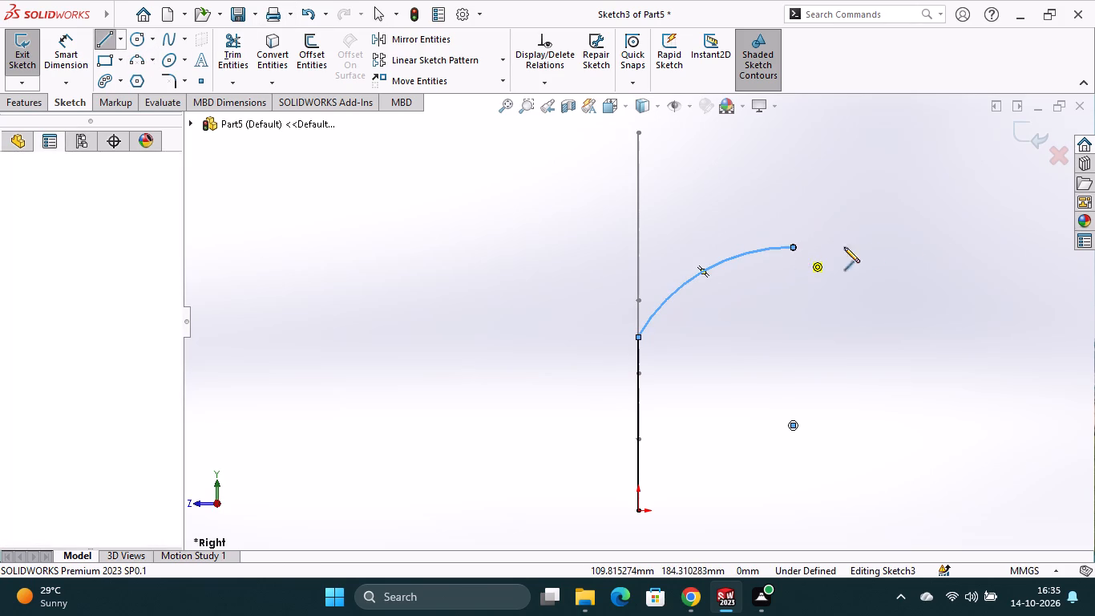
pyautogui.click(960, 246)
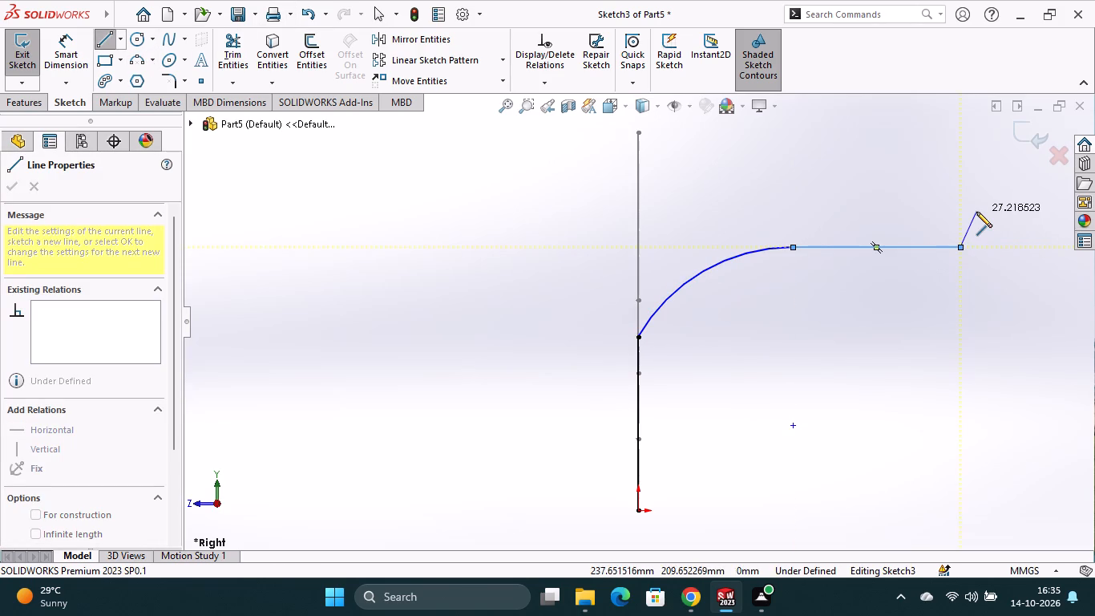
pyautogui.press('Escape')
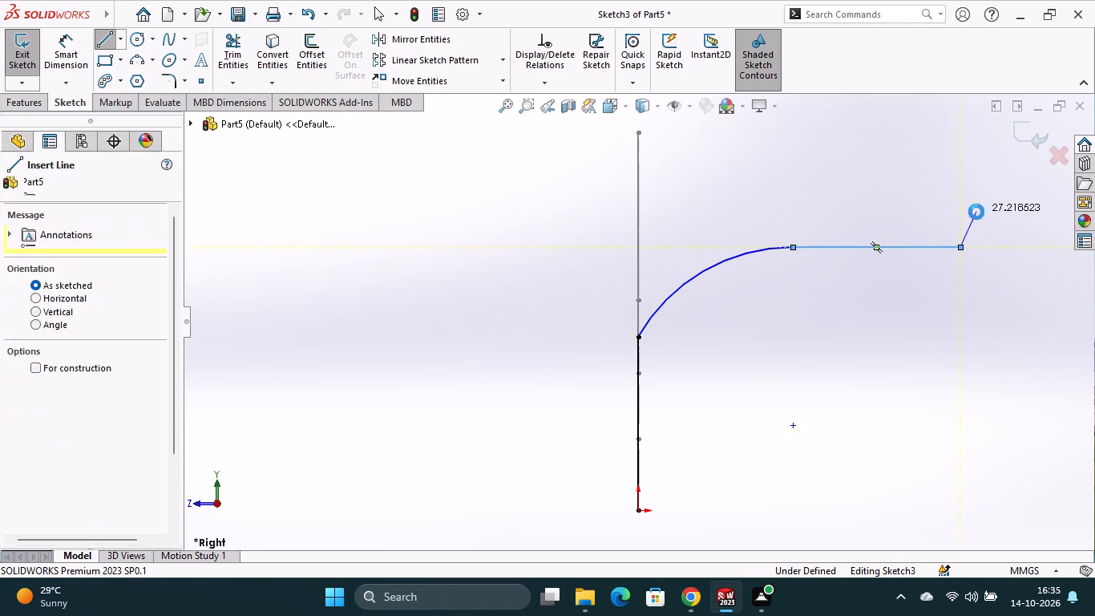
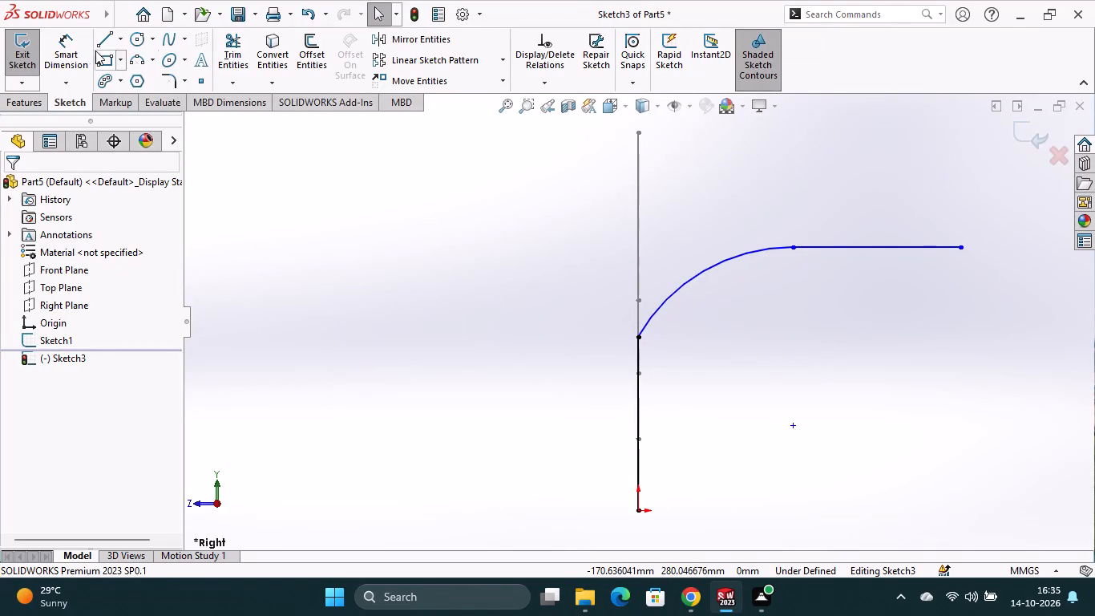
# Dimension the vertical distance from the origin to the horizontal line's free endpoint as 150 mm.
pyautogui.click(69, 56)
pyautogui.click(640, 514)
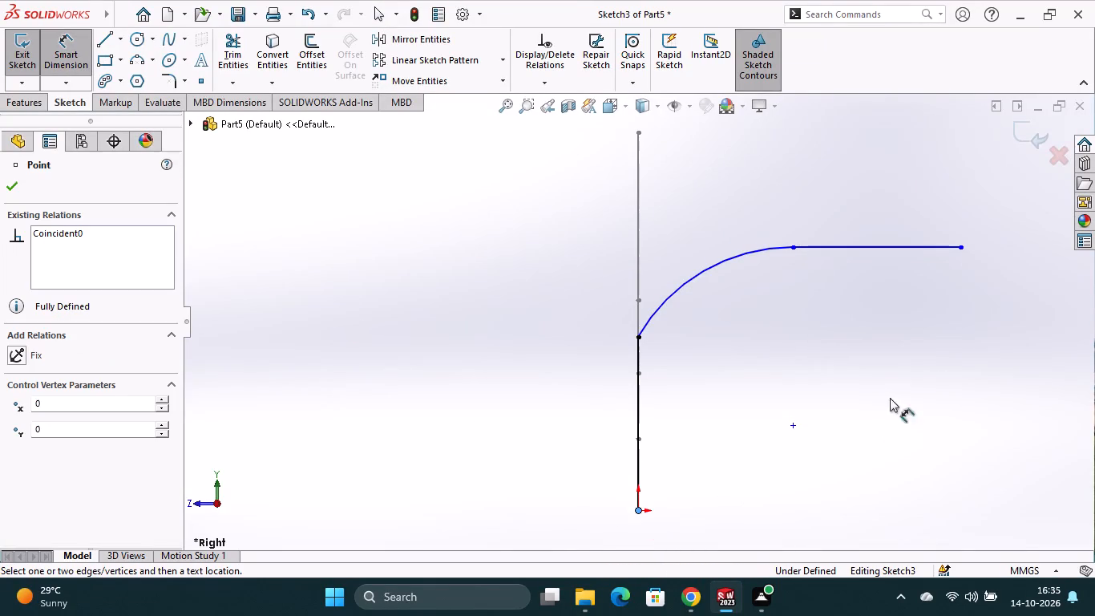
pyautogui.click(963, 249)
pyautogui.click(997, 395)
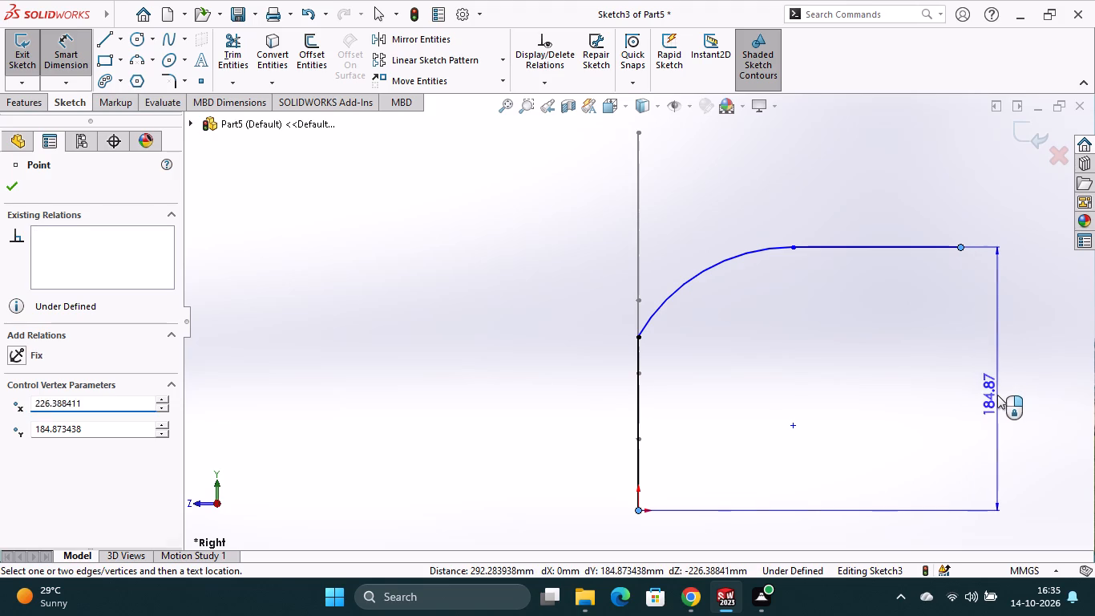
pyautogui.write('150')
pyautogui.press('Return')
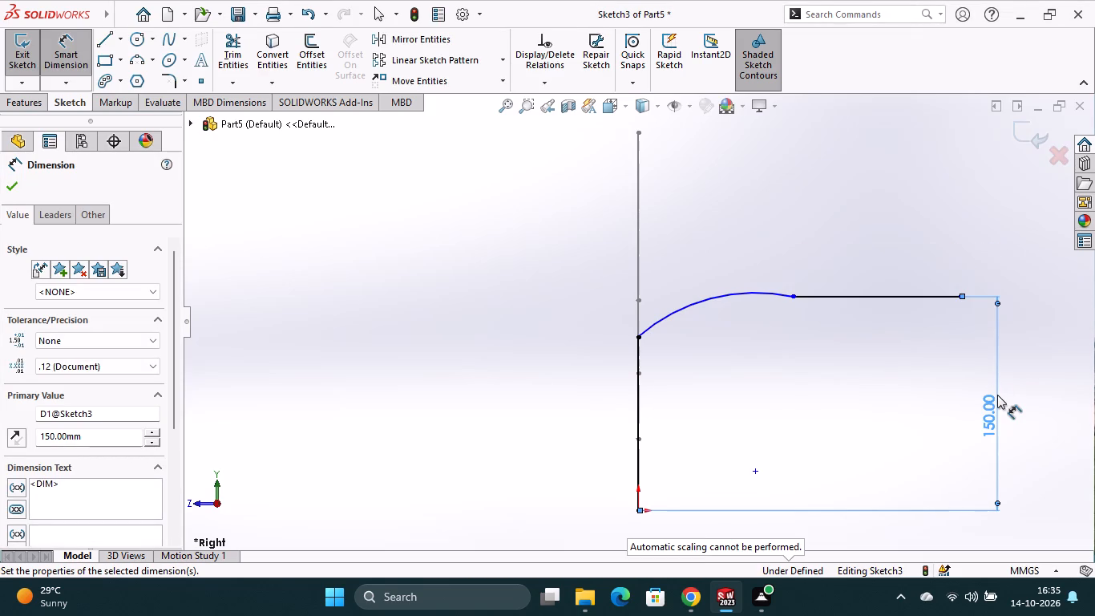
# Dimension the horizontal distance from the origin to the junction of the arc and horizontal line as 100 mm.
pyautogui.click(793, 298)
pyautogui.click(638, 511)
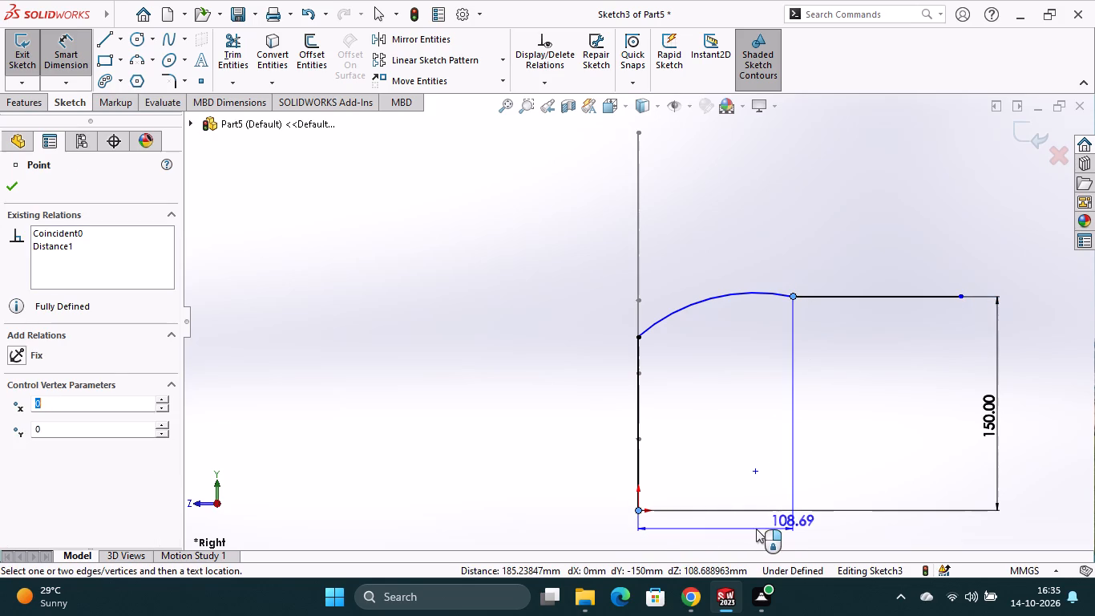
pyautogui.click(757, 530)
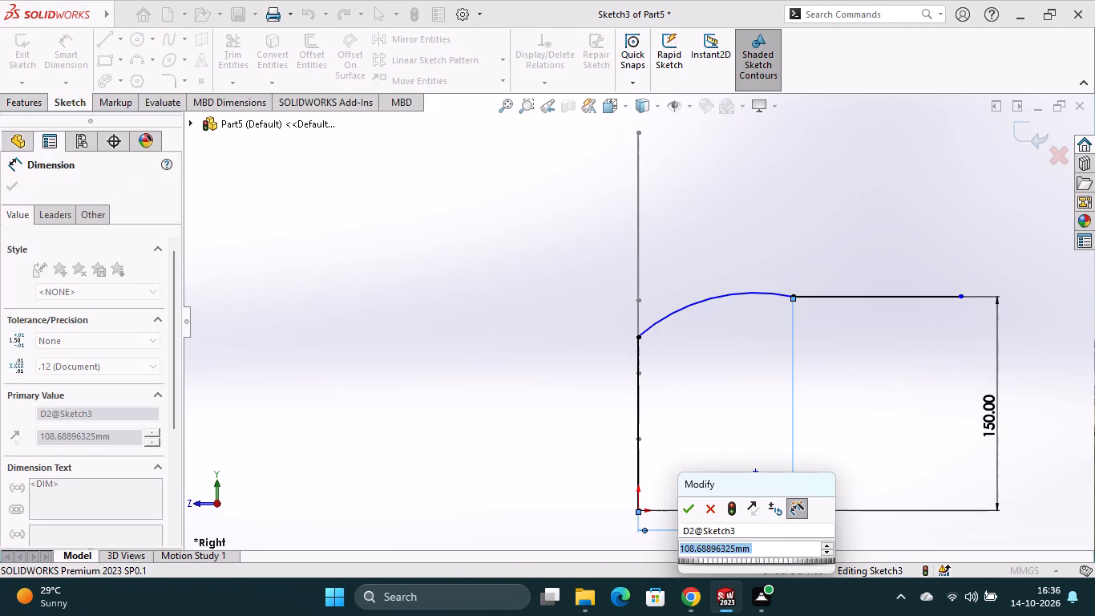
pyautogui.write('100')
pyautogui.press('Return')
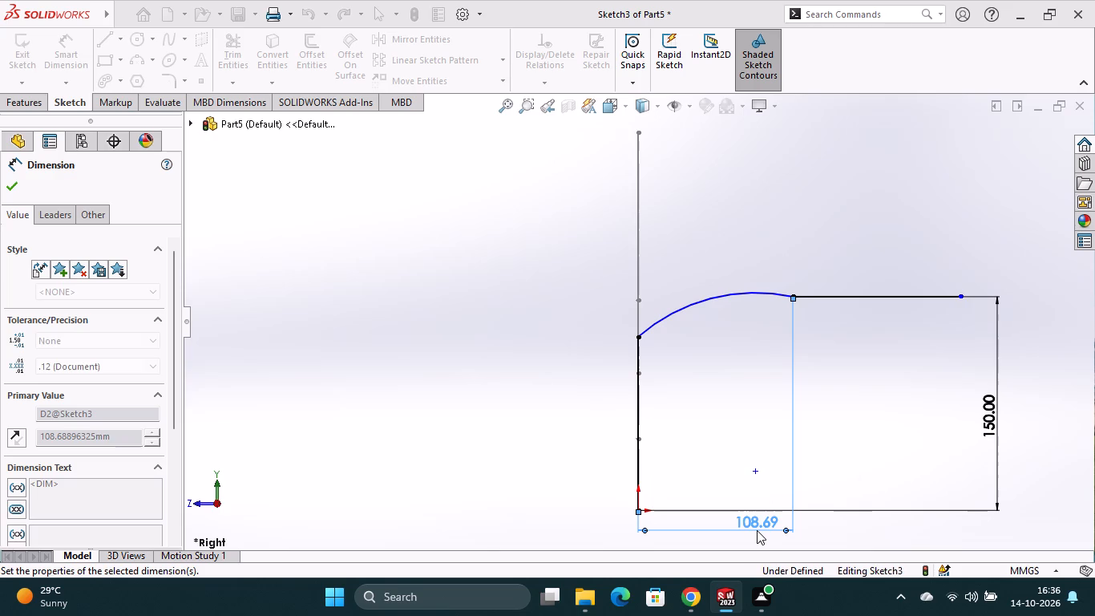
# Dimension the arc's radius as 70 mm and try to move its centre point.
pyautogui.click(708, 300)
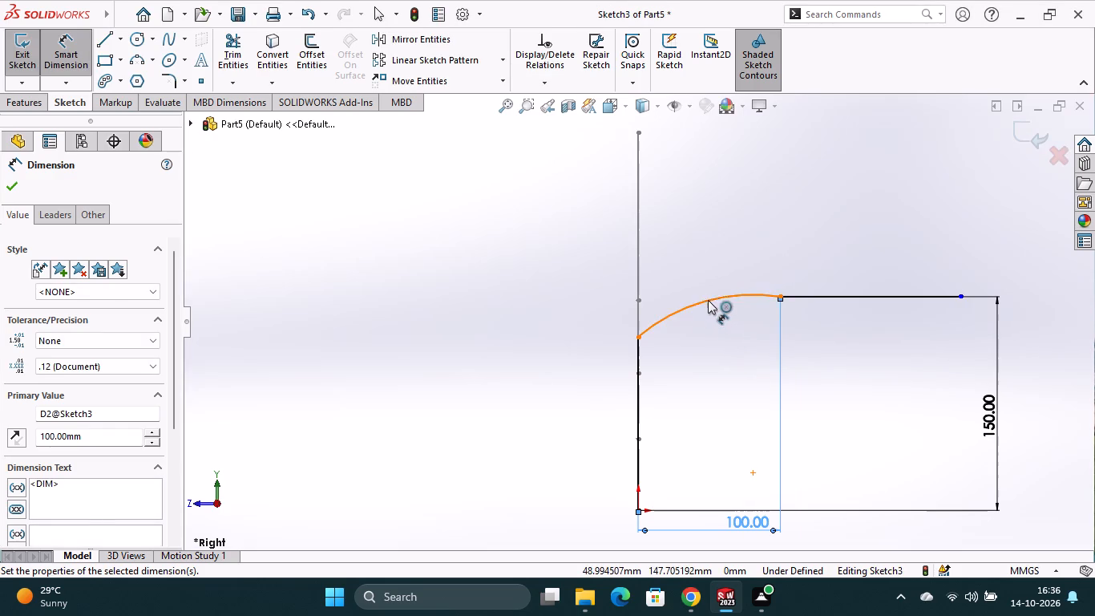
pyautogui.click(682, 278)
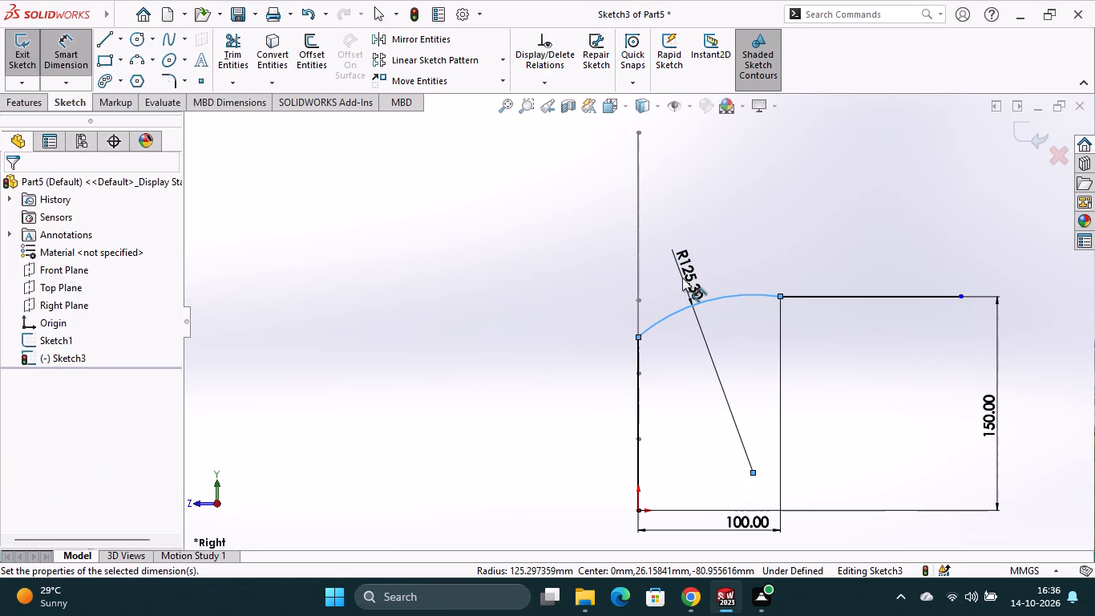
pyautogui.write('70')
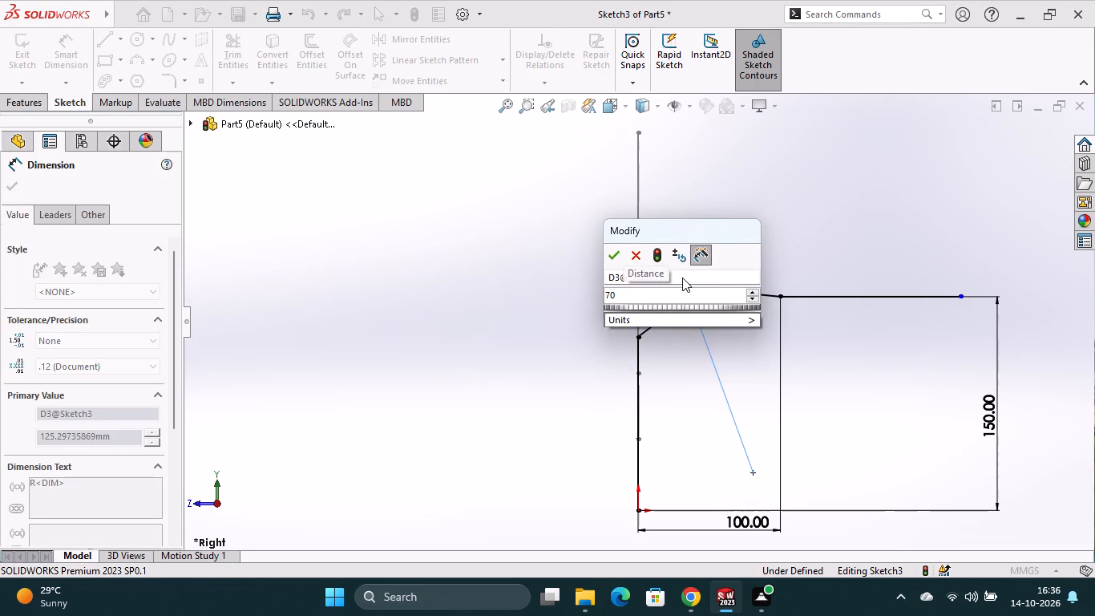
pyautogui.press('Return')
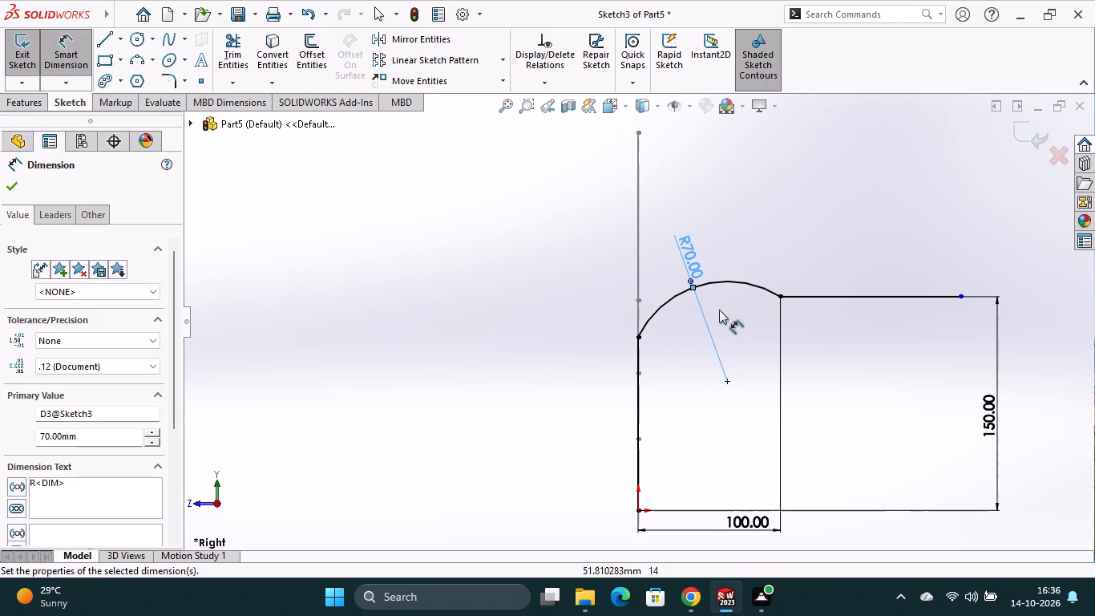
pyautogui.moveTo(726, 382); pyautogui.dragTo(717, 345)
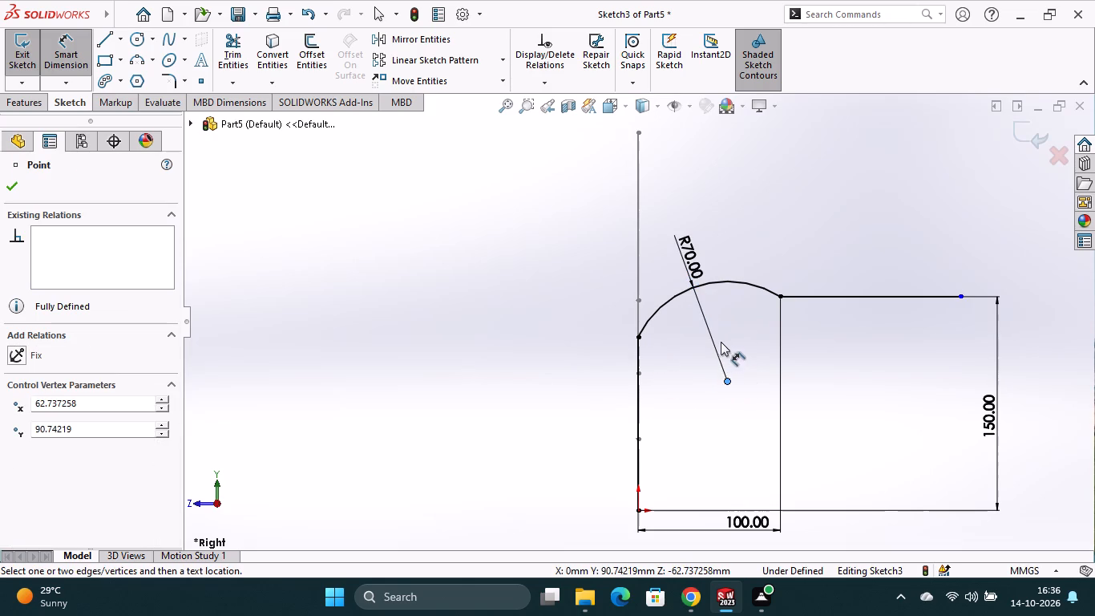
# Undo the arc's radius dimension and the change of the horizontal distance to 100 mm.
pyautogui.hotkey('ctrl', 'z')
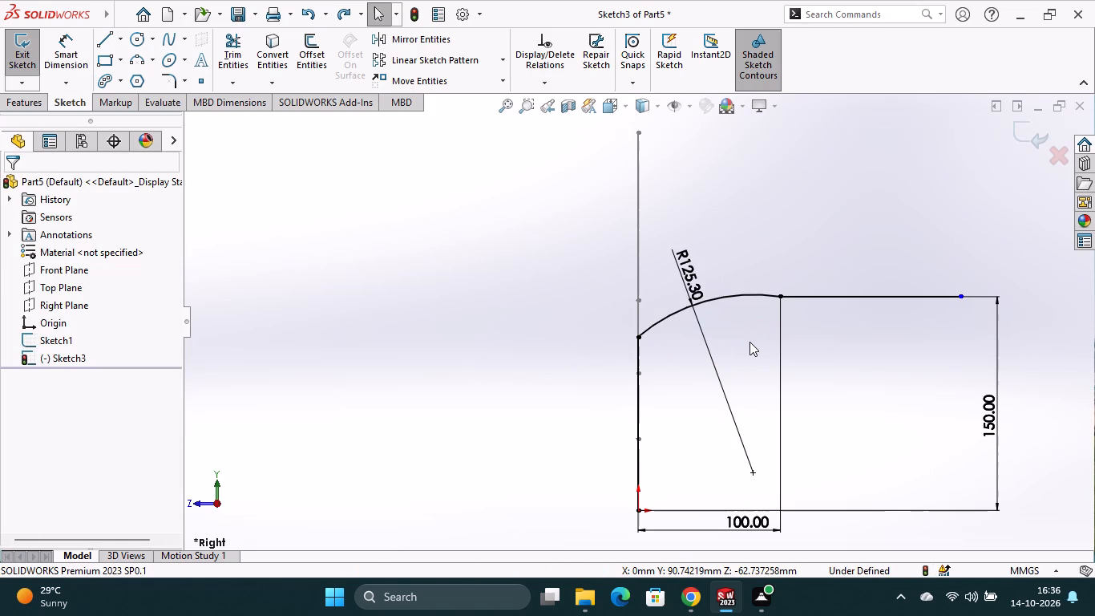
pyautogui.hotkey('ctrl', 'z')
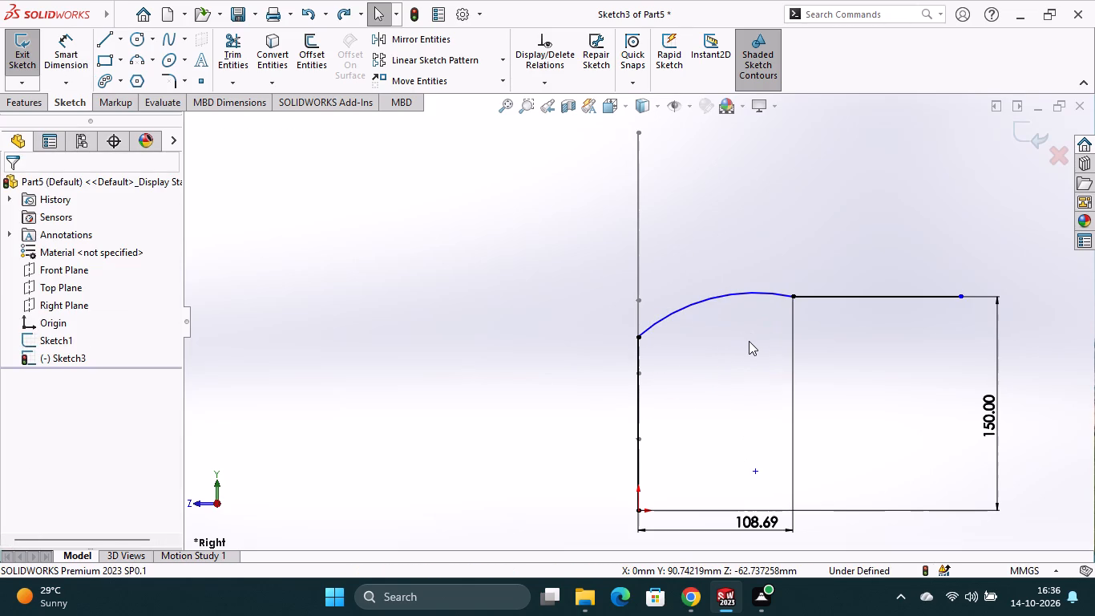
# Delete the arc between the vertical and horizontal lines.
pyautogui.rightClick(745, 295)
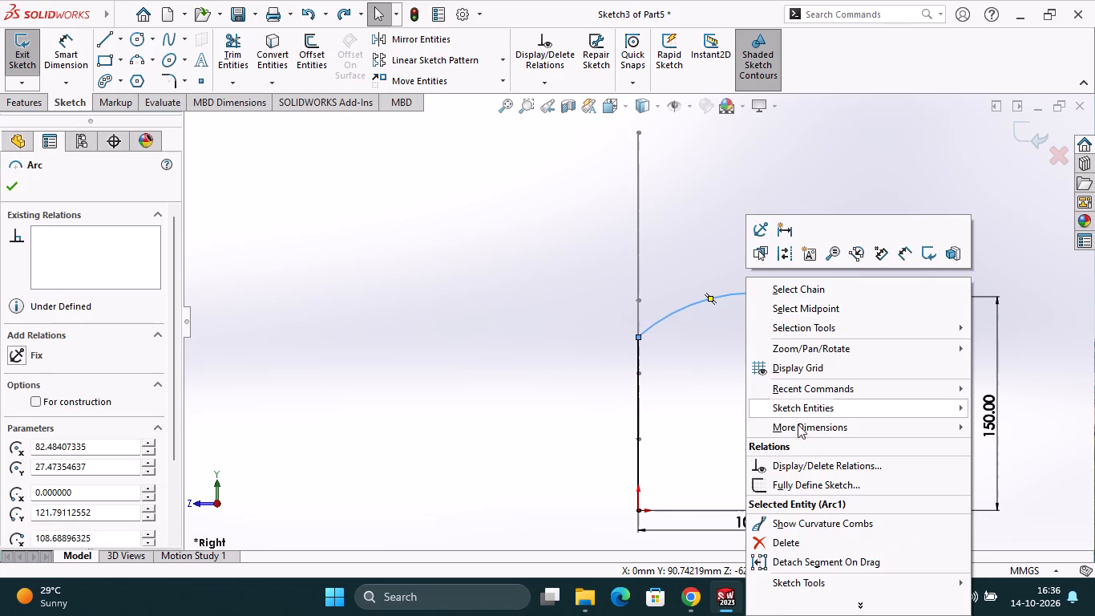
pyautogui.click(792, 546)
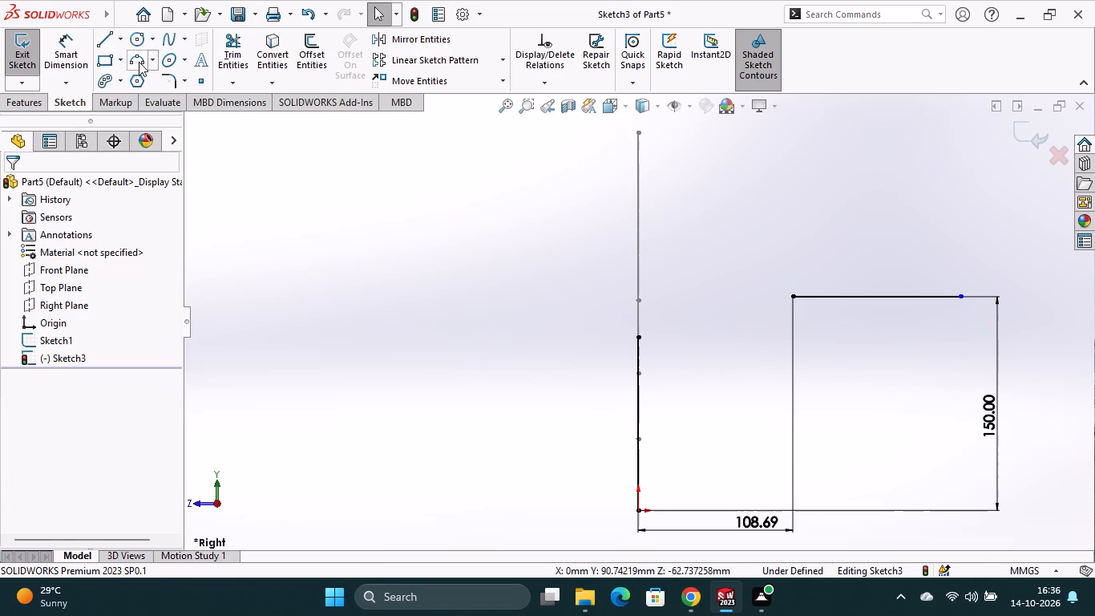
# Draw a 90° three-point arc of about 63 mm radius from the vertical line's top endpoint, bulging up toward the horizontal line's side.
pyautogui.click(141, 66)
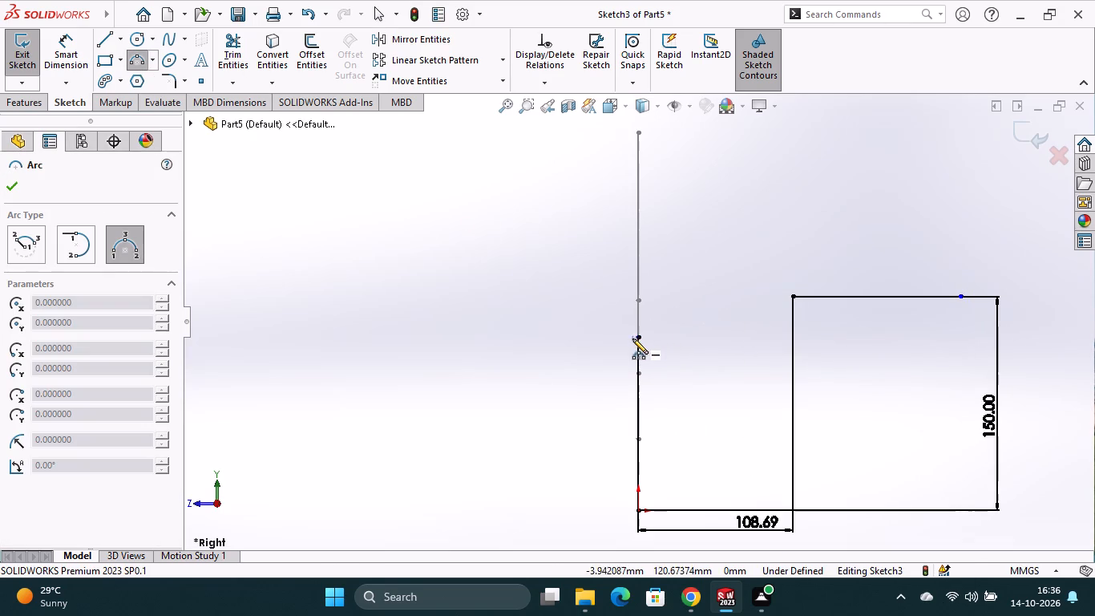
pyautogui.click(637, 337)
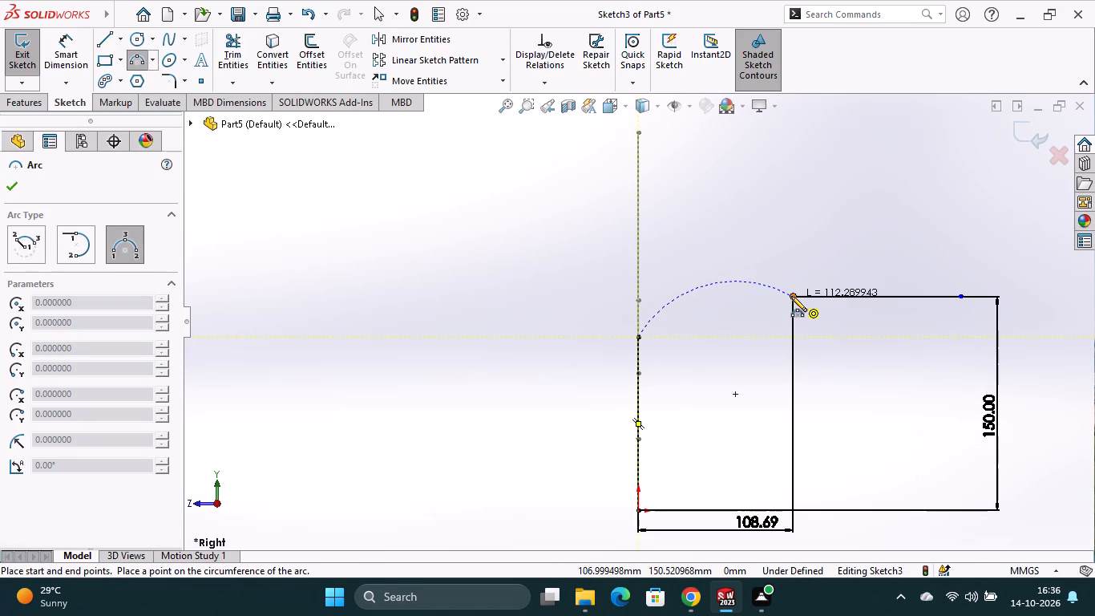
pyautogui.click(734, 254)
pyautogui.click(716, 257)
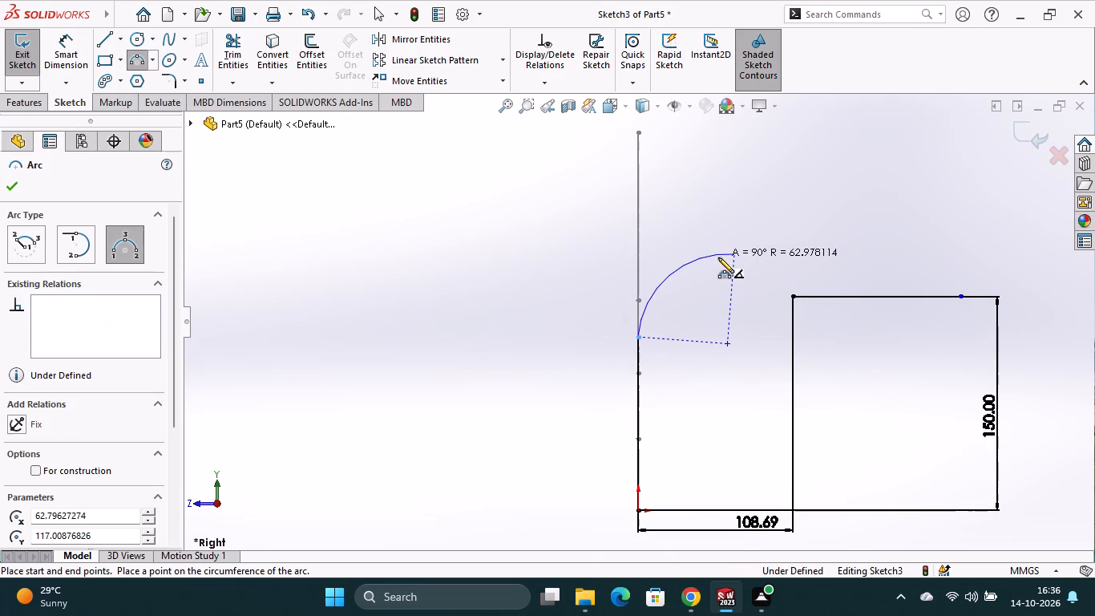
pyautogui.press('Escape')
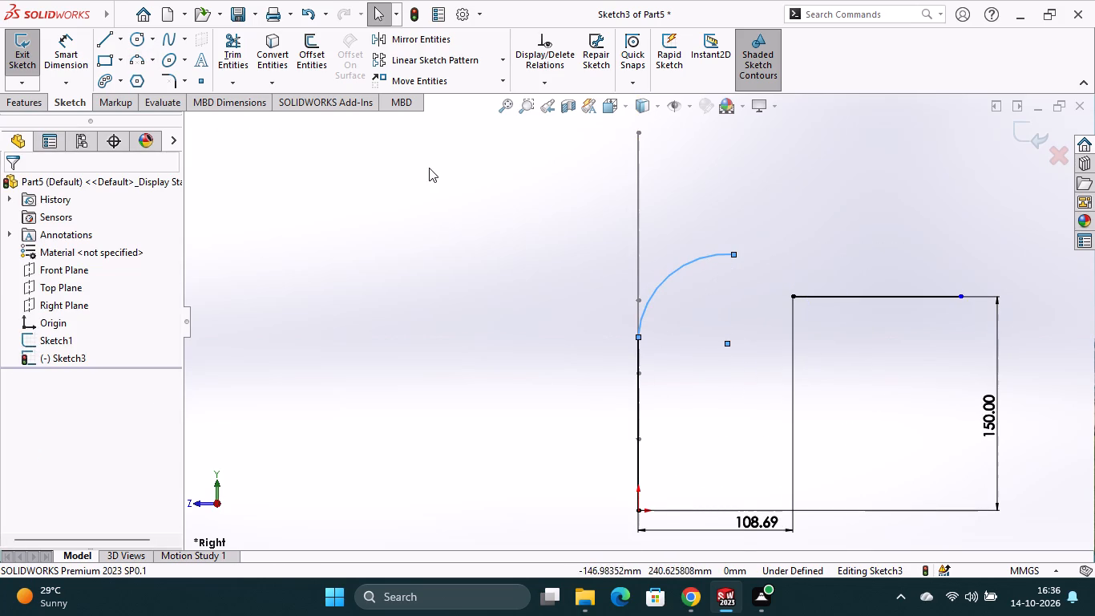
# Dimension the new arc's radius as 70 mm.
pyautogui.click(80, 51)
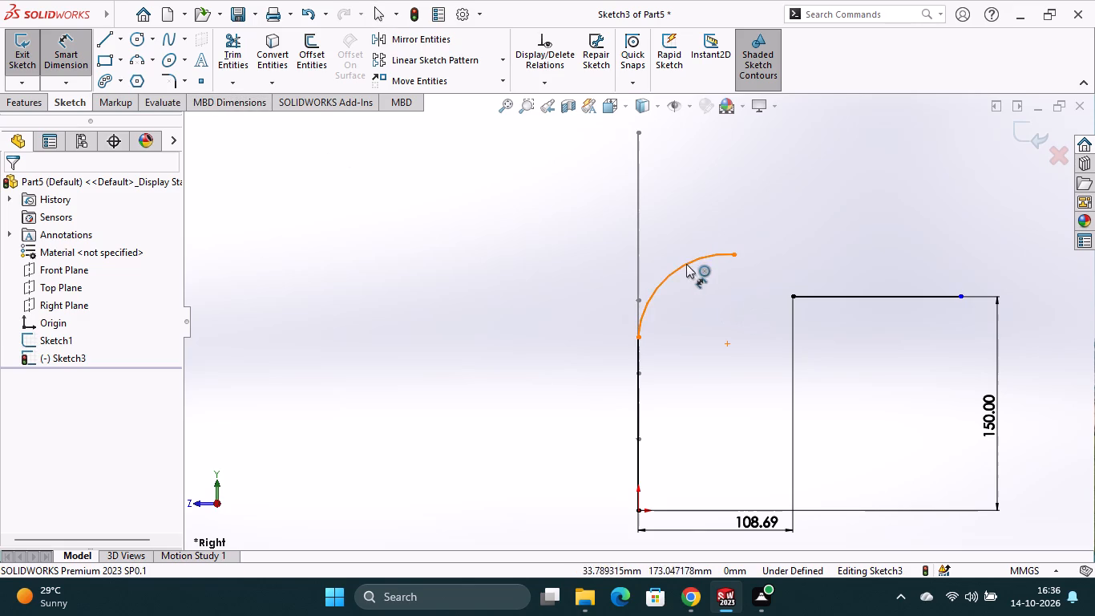
pyautogui.click(686, 264)
pyautogui.click(571, 261)
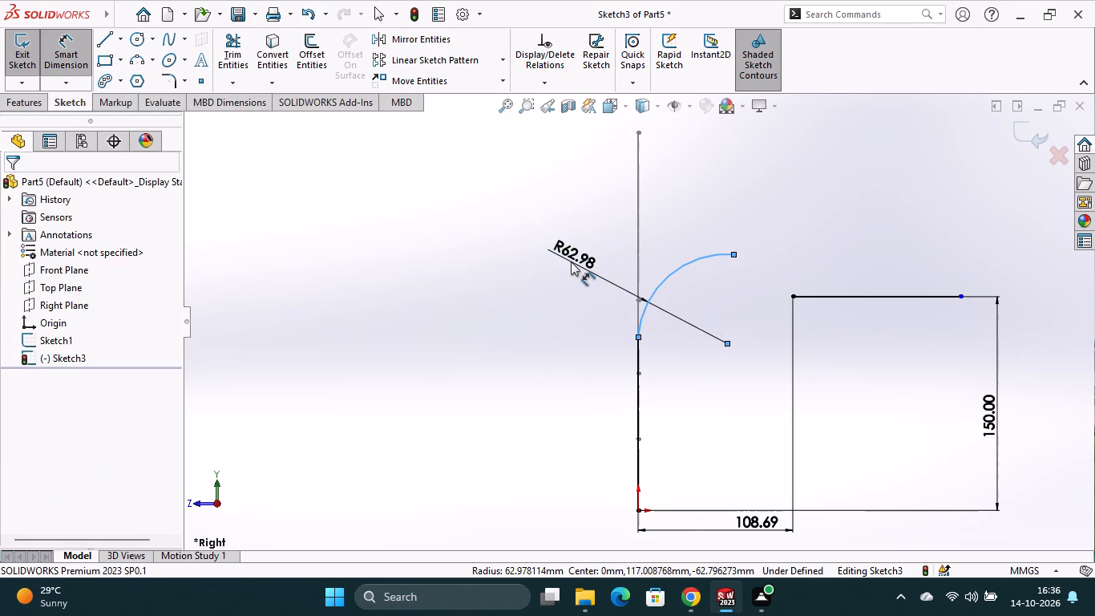
pyautogui.write('70')
pyautogui.press('Return')
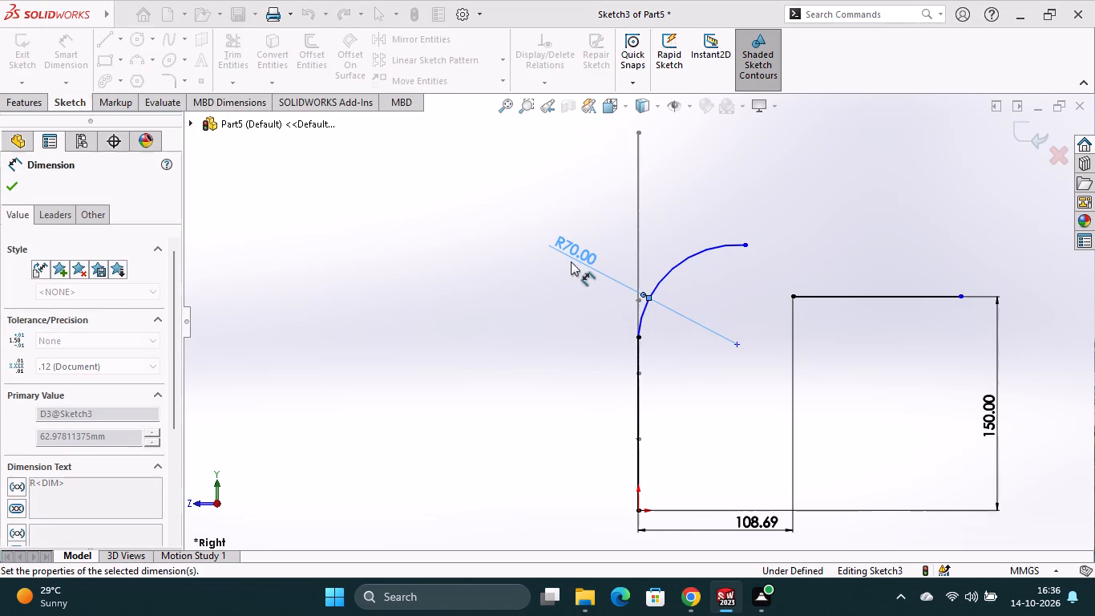
# Delete the detached horizontal line together with its associated dimensions.
pyautogui.click(830, 296)
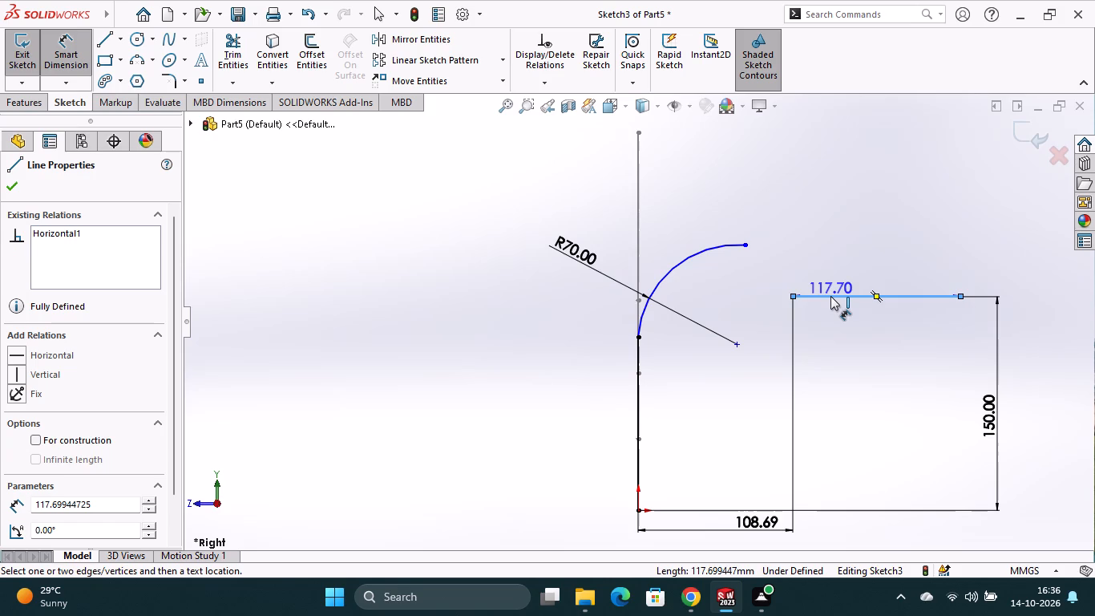
pyautogui.press('Delete')
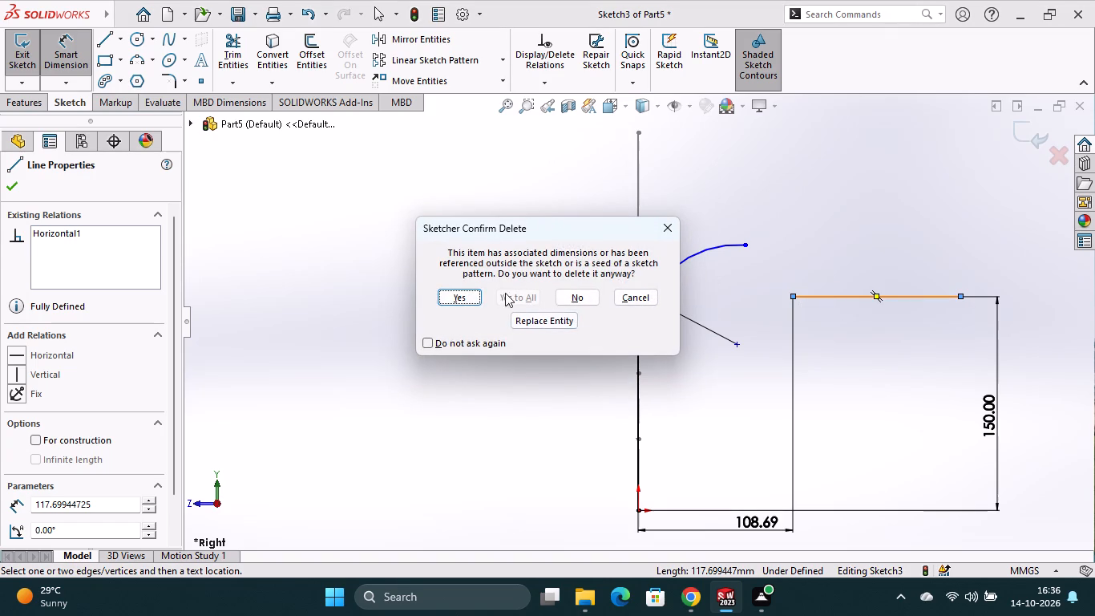
pyautogui.click(480, 303)
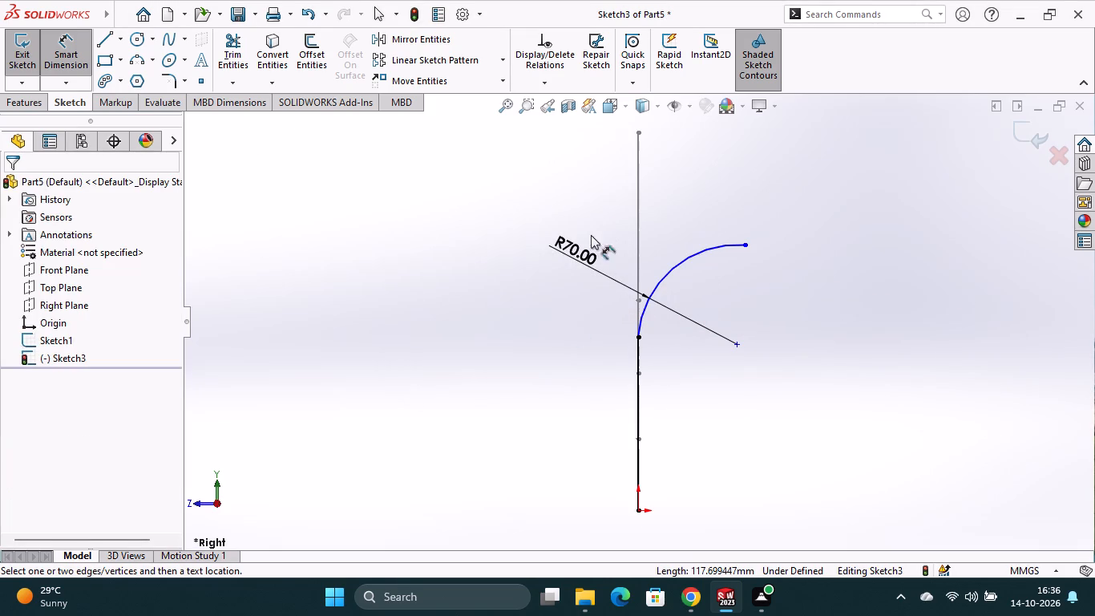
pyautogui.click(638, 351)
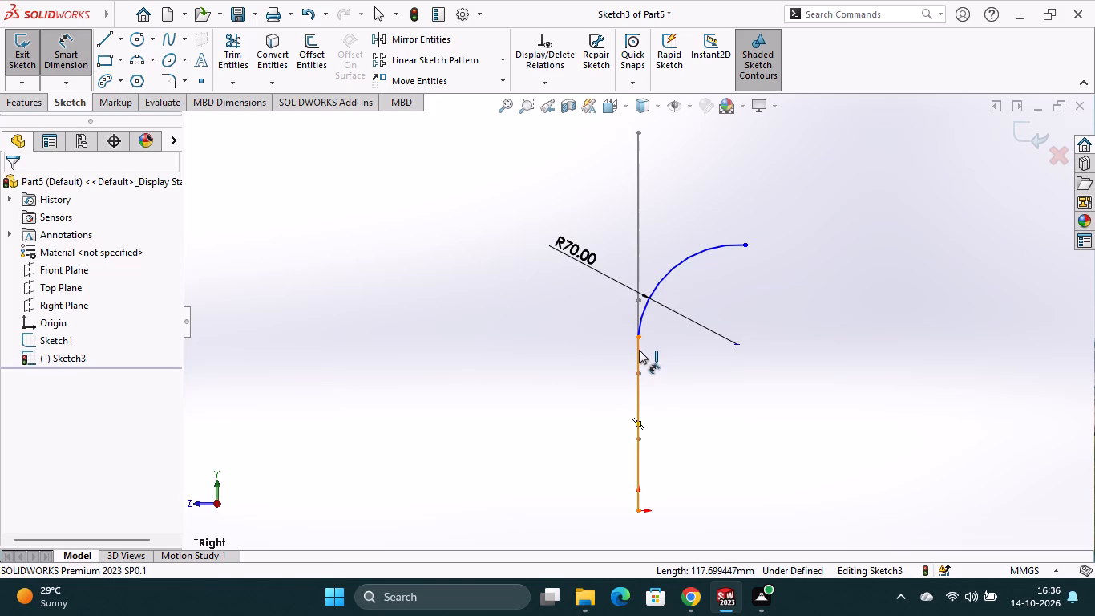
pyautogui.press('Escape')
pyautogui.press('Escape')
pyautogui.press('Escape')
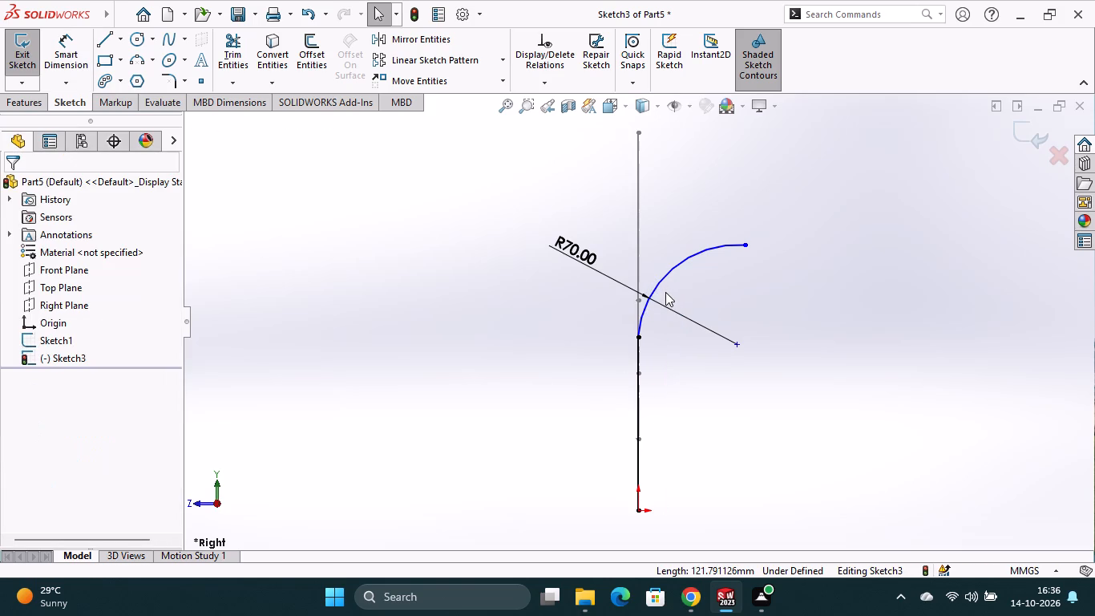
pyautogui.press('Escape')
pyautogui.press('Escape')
# Add a tangent relation between the 70 mm arc and the vertical line.
pyautogui.keyDown('ctrl'); pyautogui.click(662, 282); pyautogui.keyUp('ctrl')
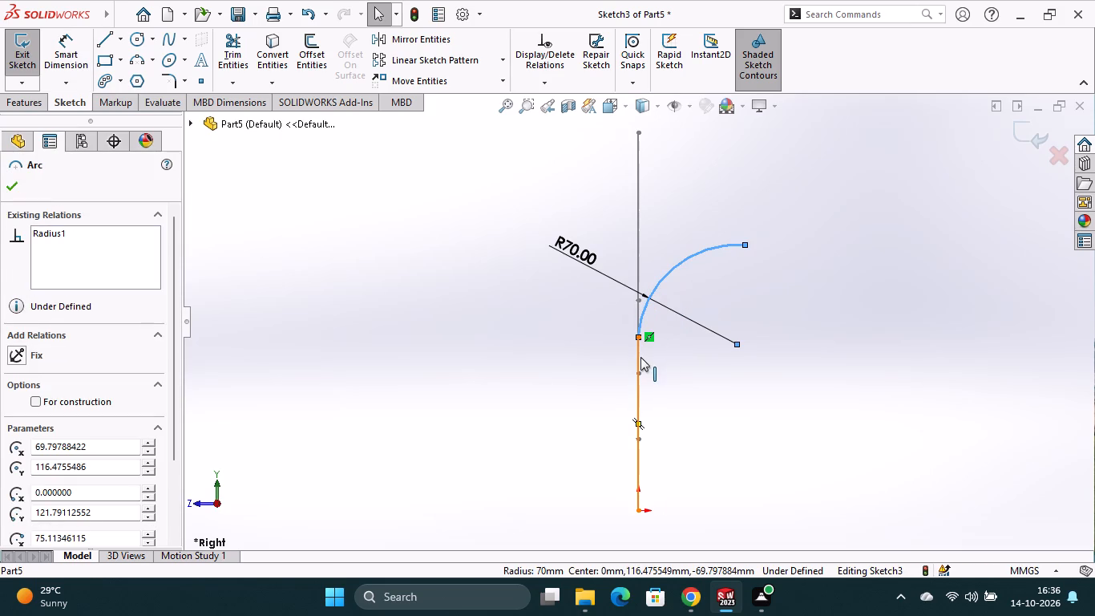
pyautogui.keyDown('ctrl'); pyautogui.click(638, 355); pyautogui.keyUp('ctrl')
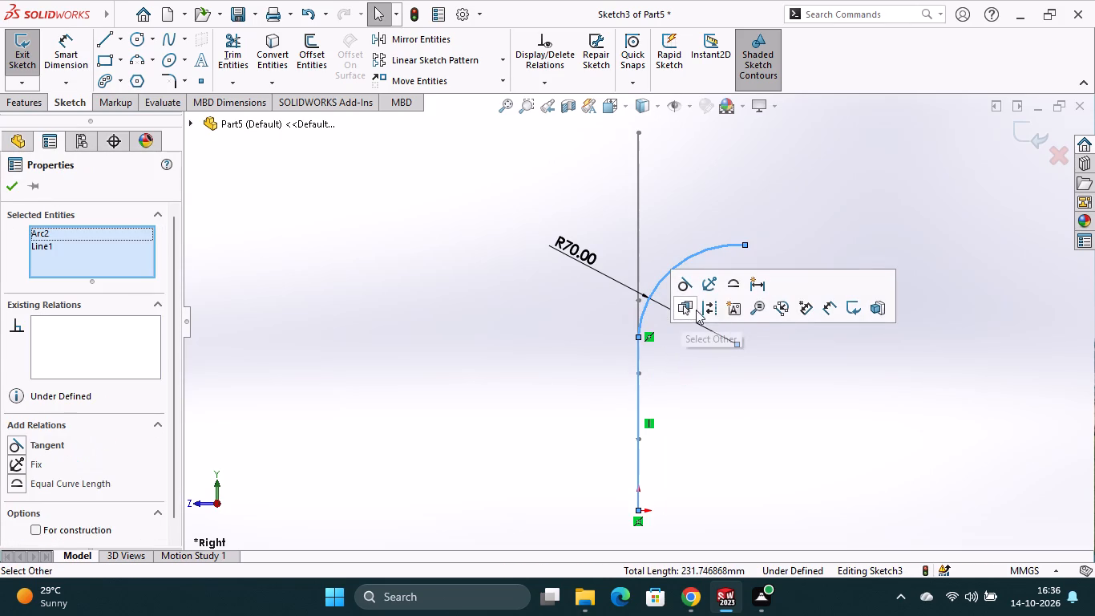
pyautogui.click(685, 287)
pyautogui.click(887, 193)
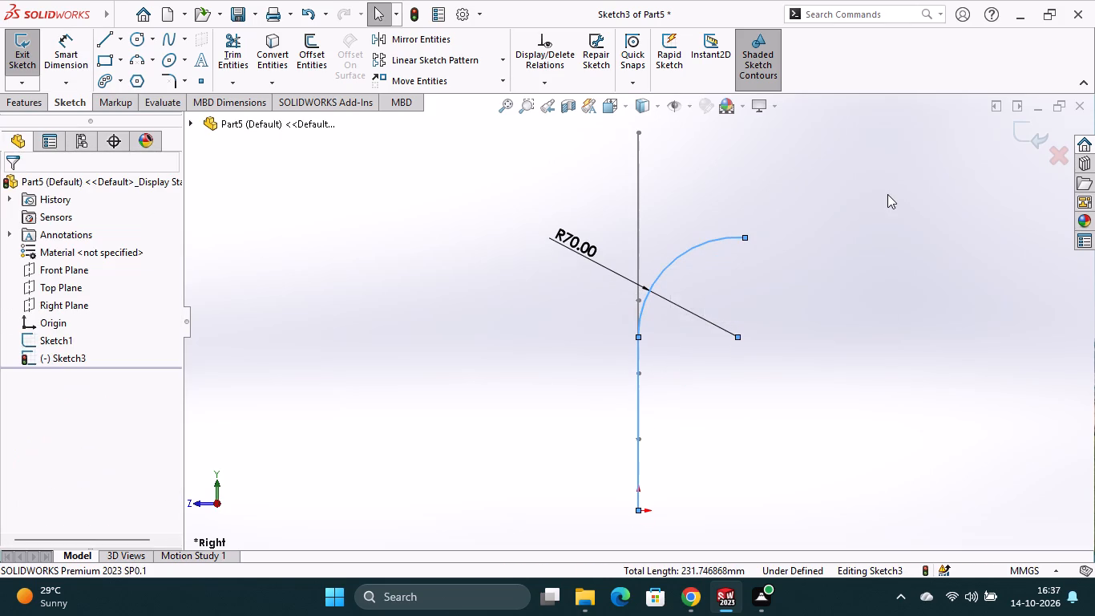
# Draw a horizontal line about 122 mm long from the arc's free endpoint, extending away from the vertical line.
pyautogui.click(110, 42)
pyautogui.click(745, 238)
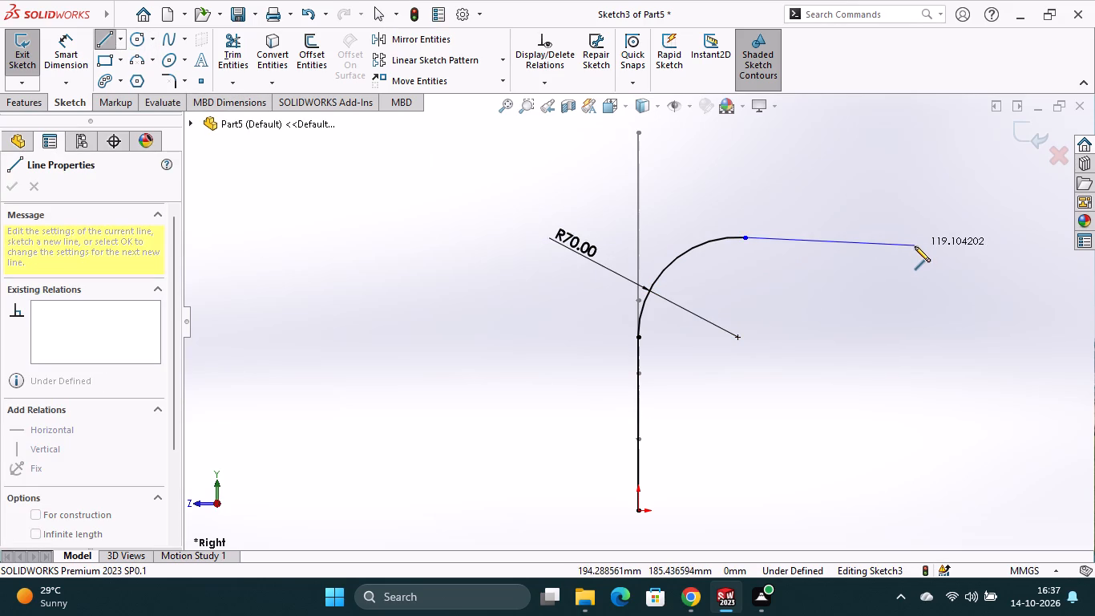
pyautogui.click(919, 240)
pyautogui.press('Escape')
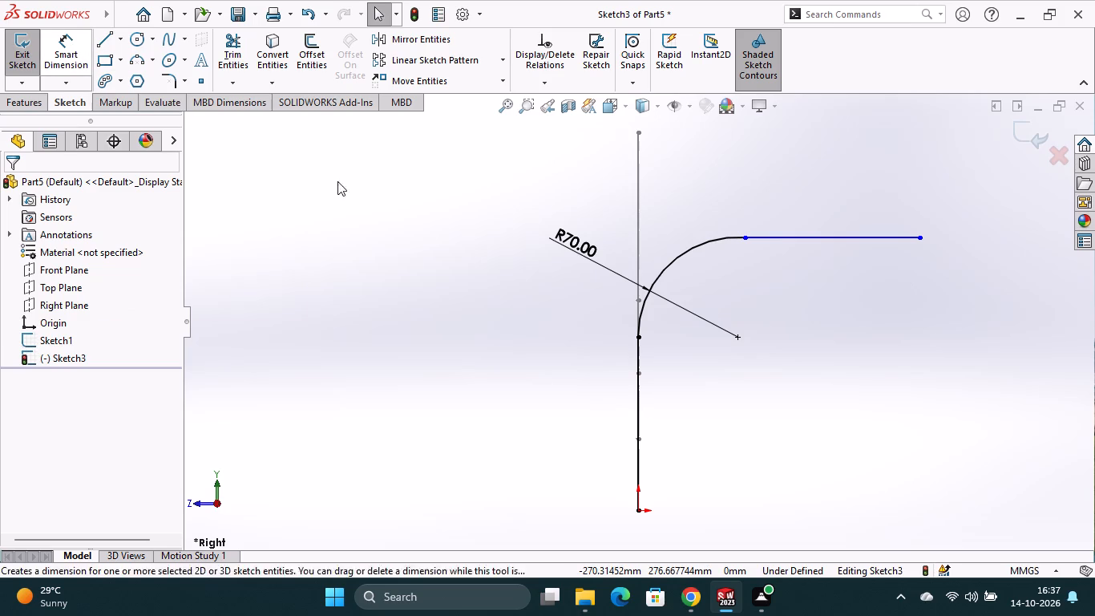
# Add a tangent relation between the horizontal line and the 70 mm arc.
pyautogui.click(769, 237)
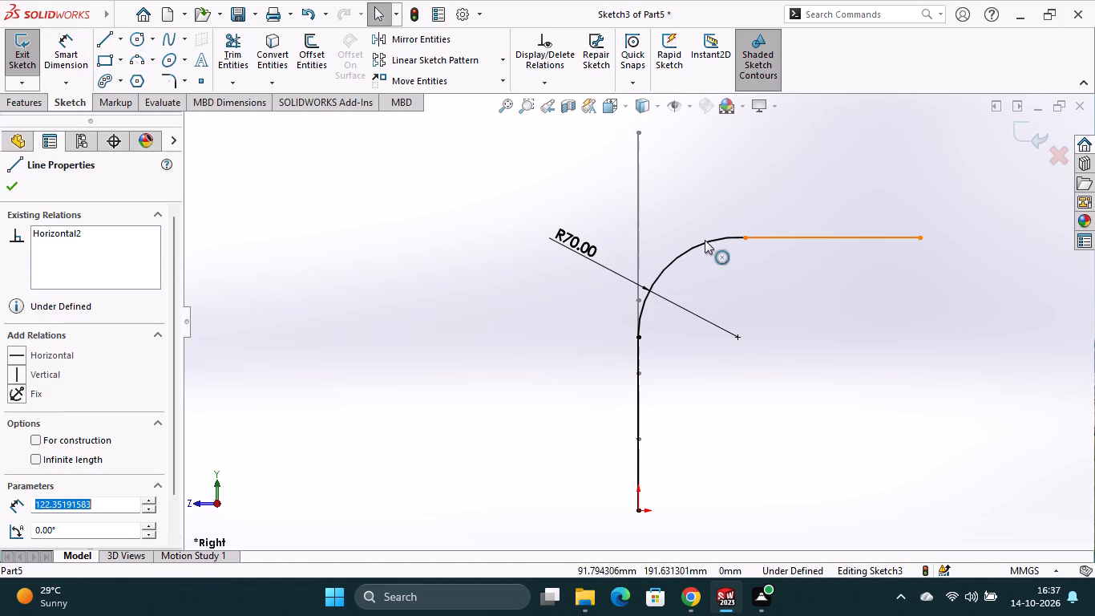
pyautogui.keyDown('ctrl'); pyautogui.click(721, 238); pyautogui.keyUp('ctrl')
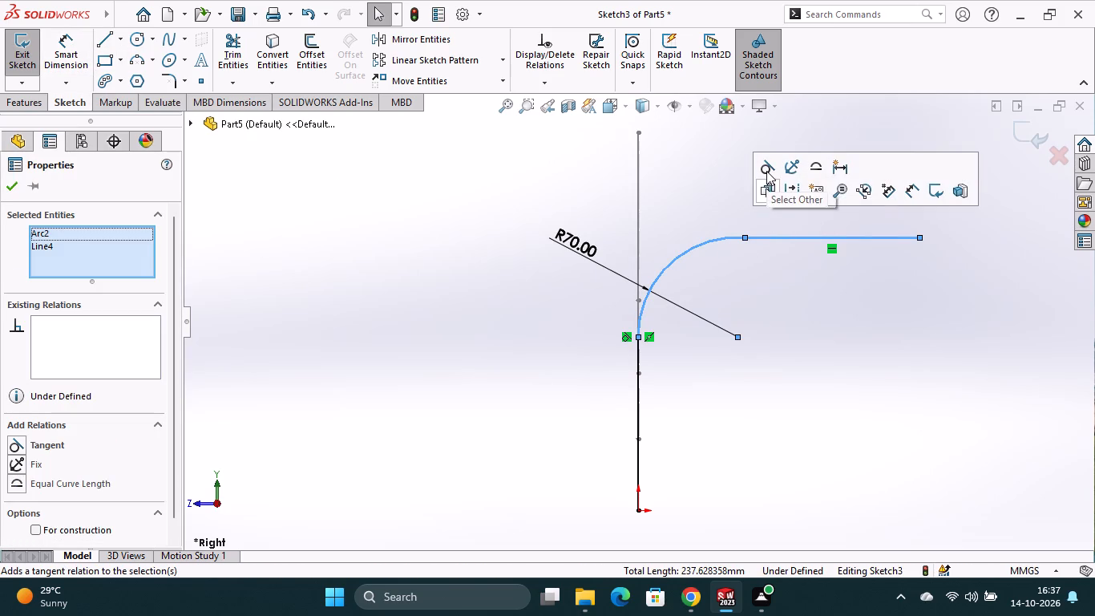
pyautogui.click(766, 170)
pyautogui.press('Escape')
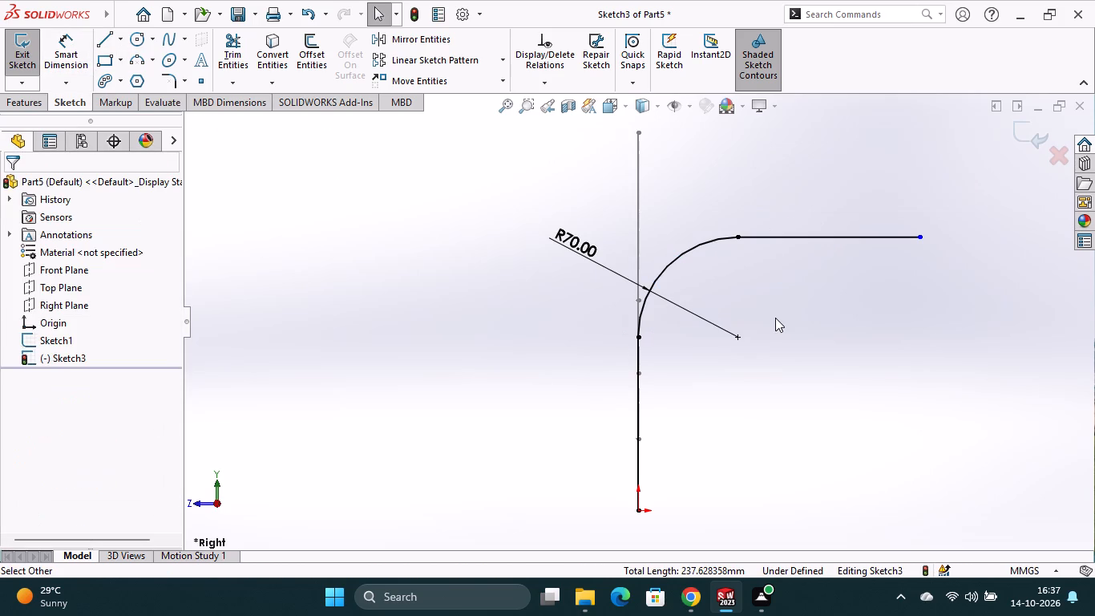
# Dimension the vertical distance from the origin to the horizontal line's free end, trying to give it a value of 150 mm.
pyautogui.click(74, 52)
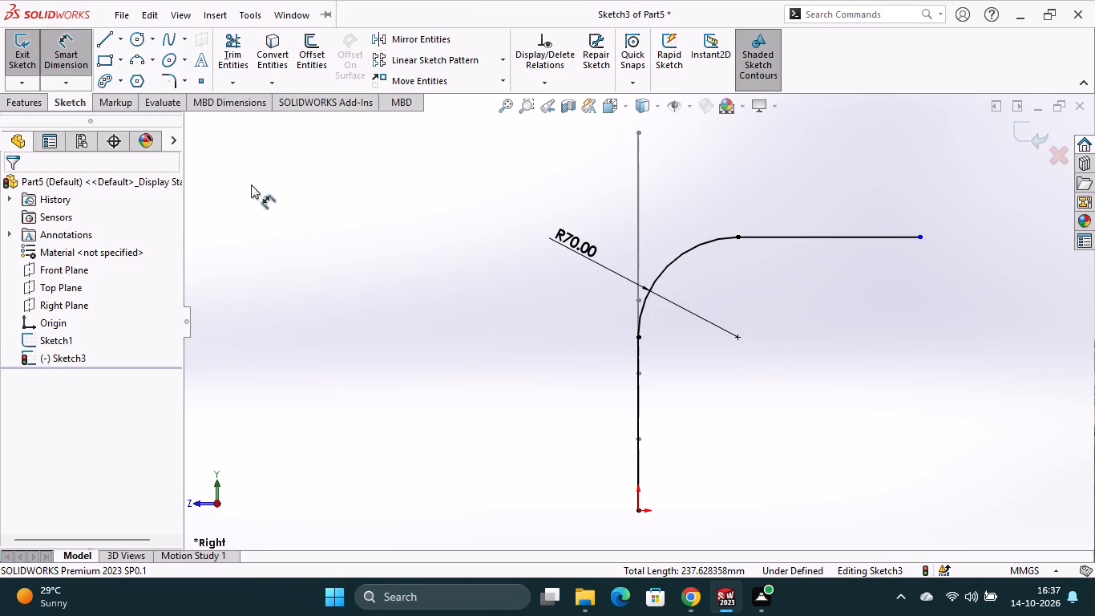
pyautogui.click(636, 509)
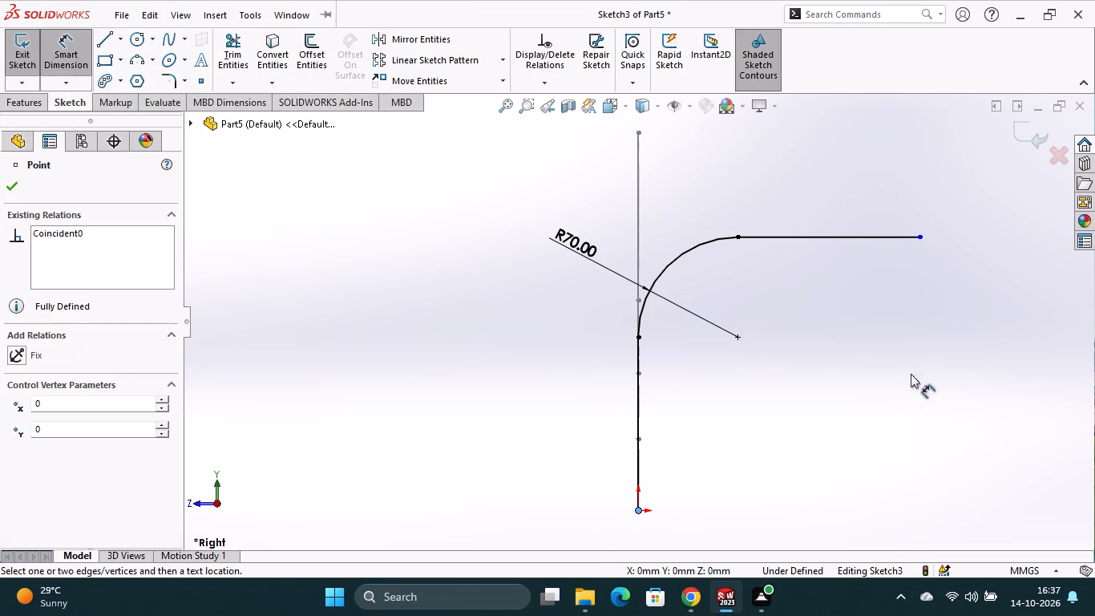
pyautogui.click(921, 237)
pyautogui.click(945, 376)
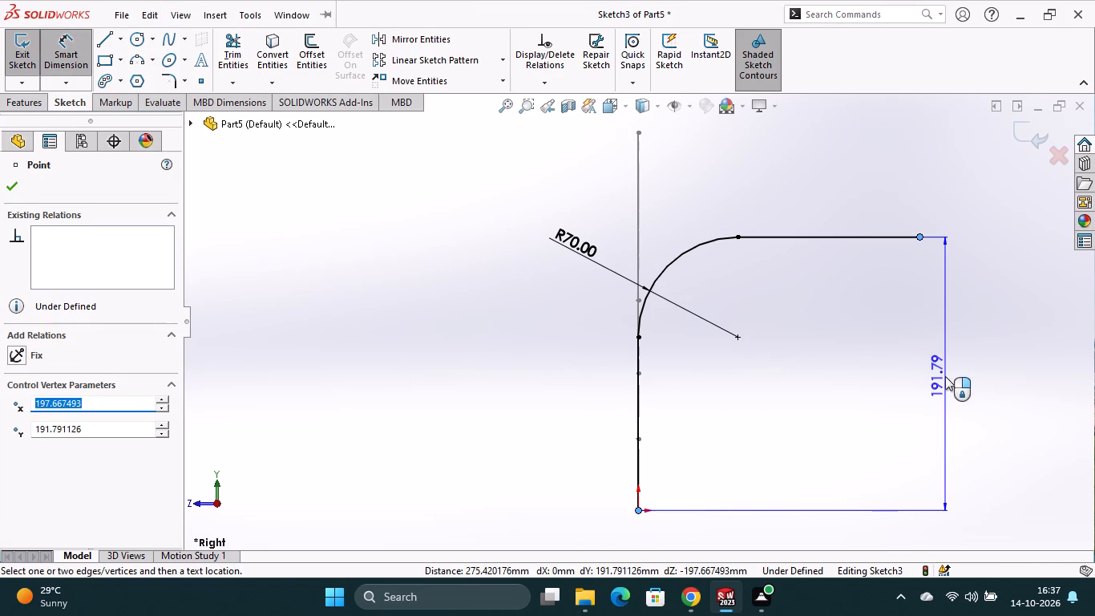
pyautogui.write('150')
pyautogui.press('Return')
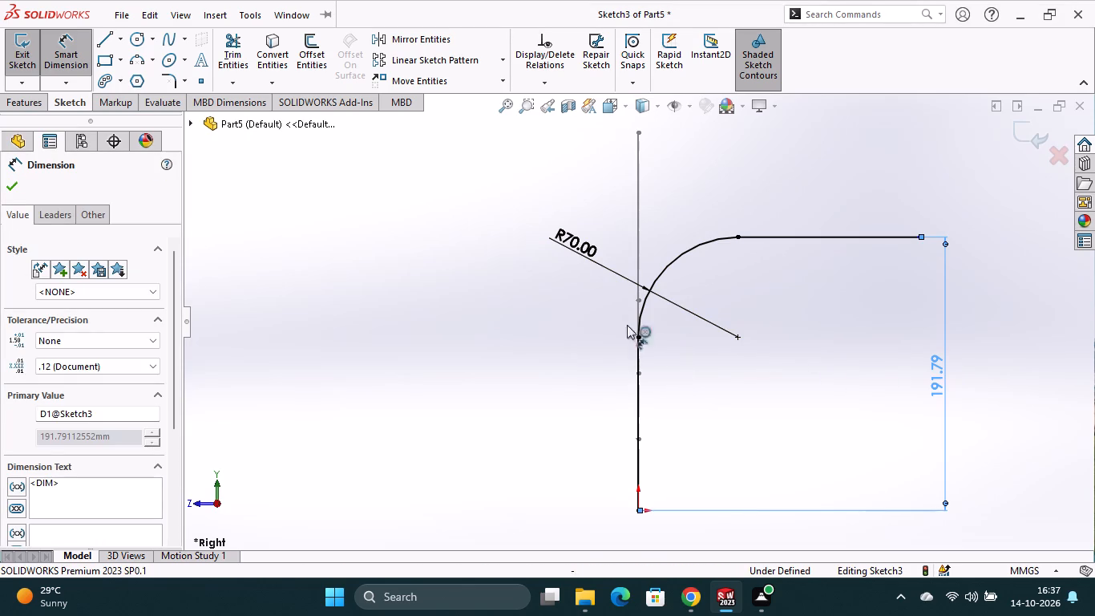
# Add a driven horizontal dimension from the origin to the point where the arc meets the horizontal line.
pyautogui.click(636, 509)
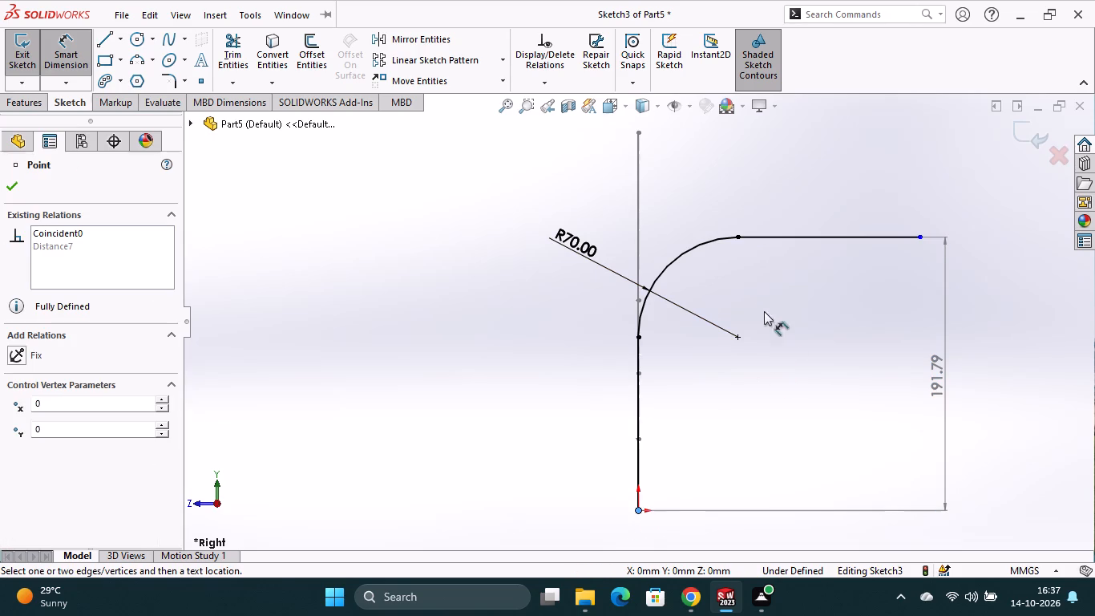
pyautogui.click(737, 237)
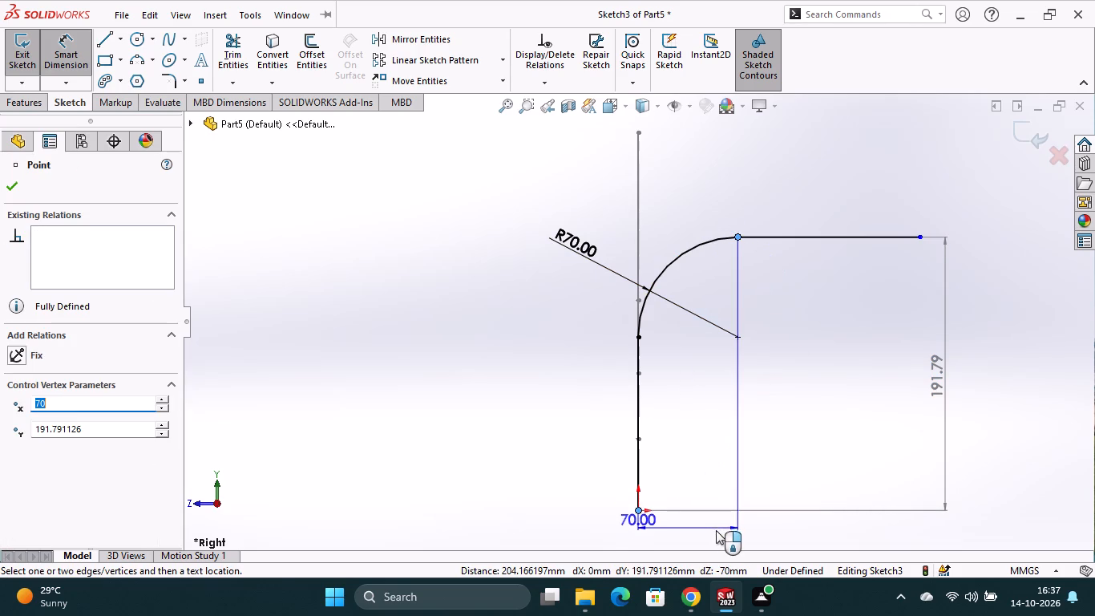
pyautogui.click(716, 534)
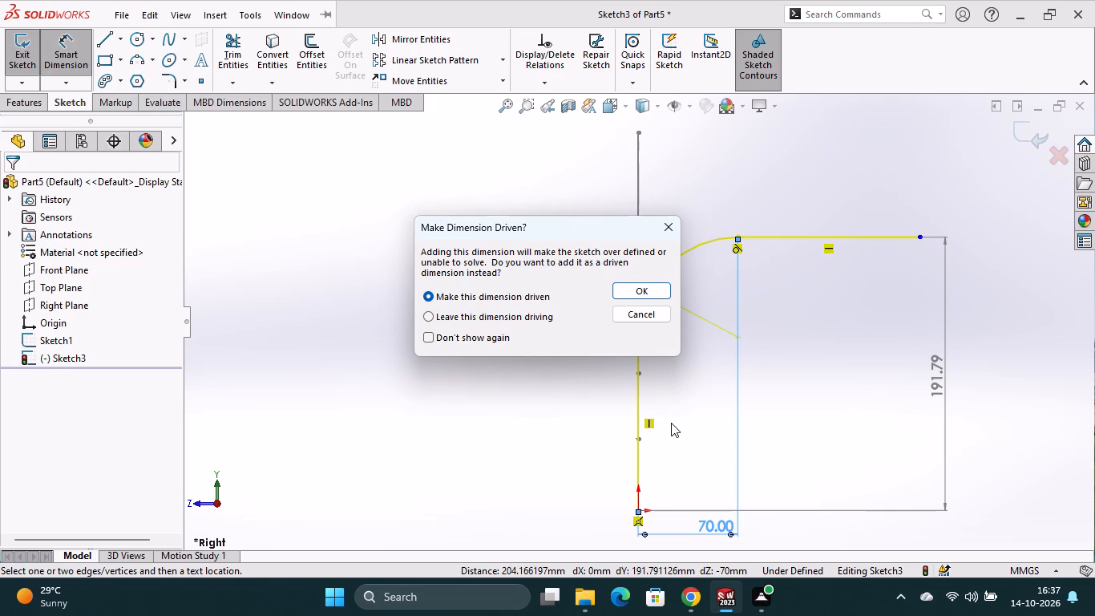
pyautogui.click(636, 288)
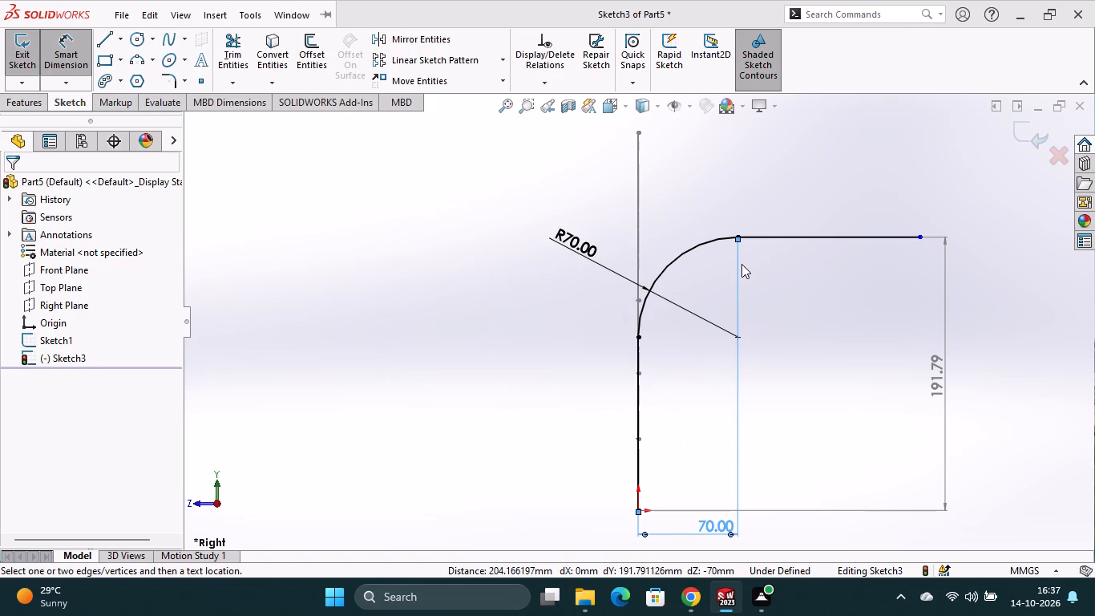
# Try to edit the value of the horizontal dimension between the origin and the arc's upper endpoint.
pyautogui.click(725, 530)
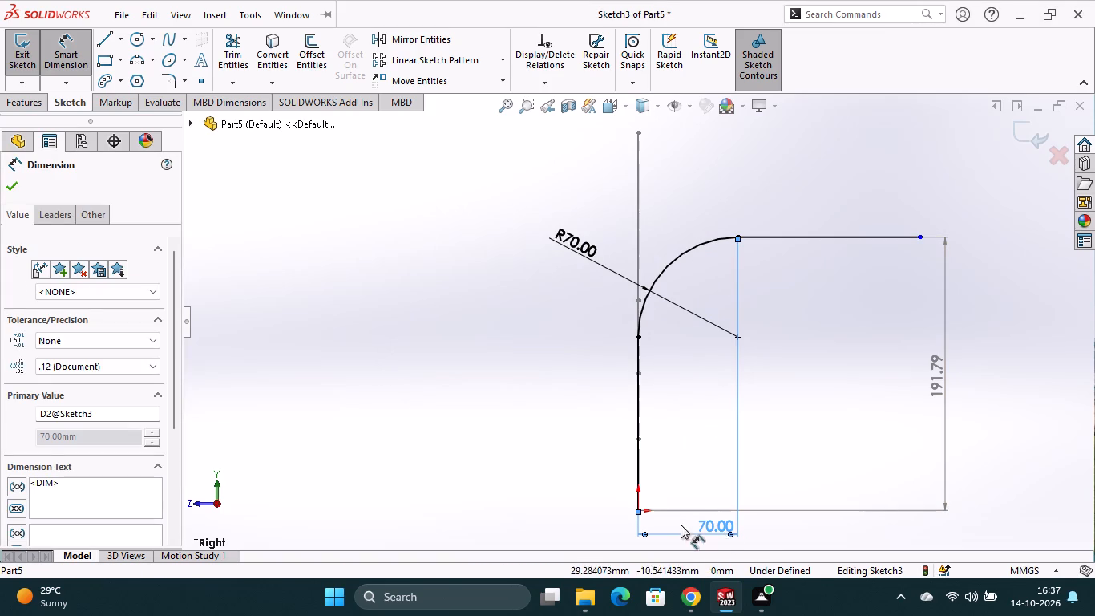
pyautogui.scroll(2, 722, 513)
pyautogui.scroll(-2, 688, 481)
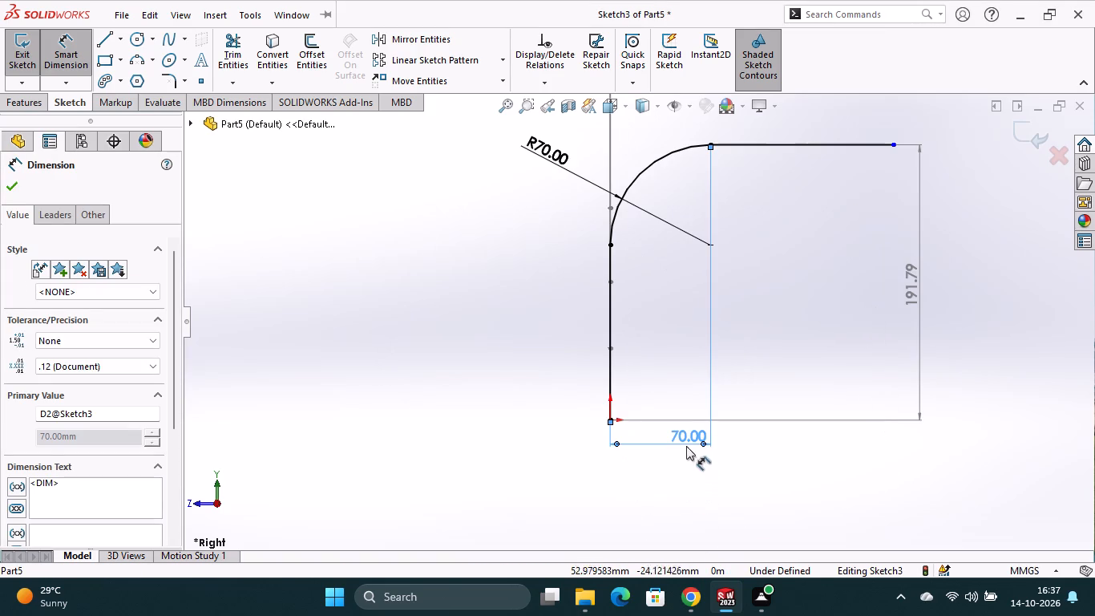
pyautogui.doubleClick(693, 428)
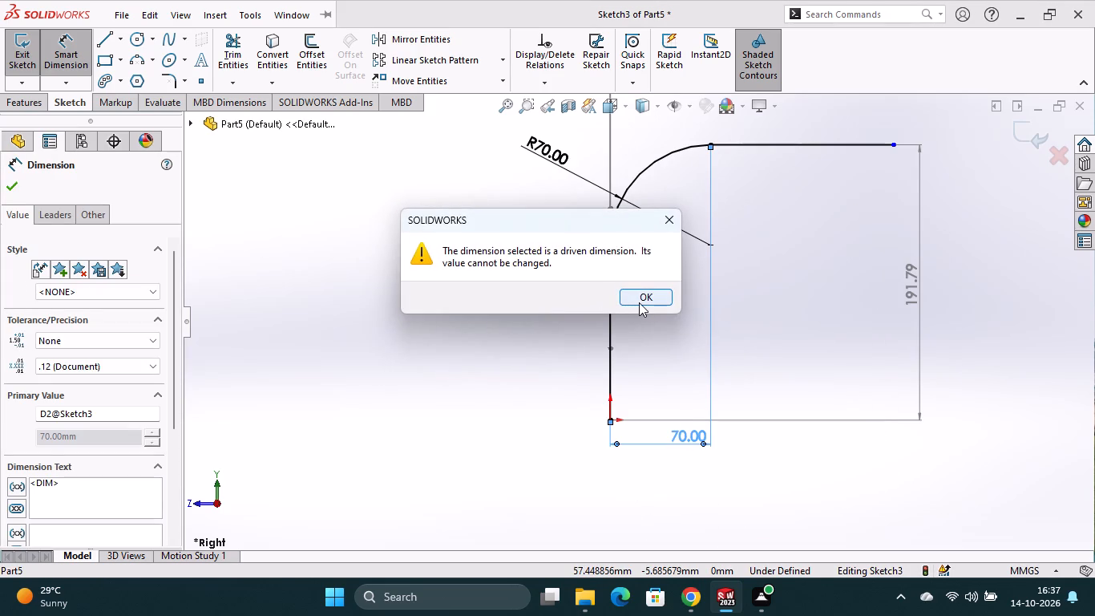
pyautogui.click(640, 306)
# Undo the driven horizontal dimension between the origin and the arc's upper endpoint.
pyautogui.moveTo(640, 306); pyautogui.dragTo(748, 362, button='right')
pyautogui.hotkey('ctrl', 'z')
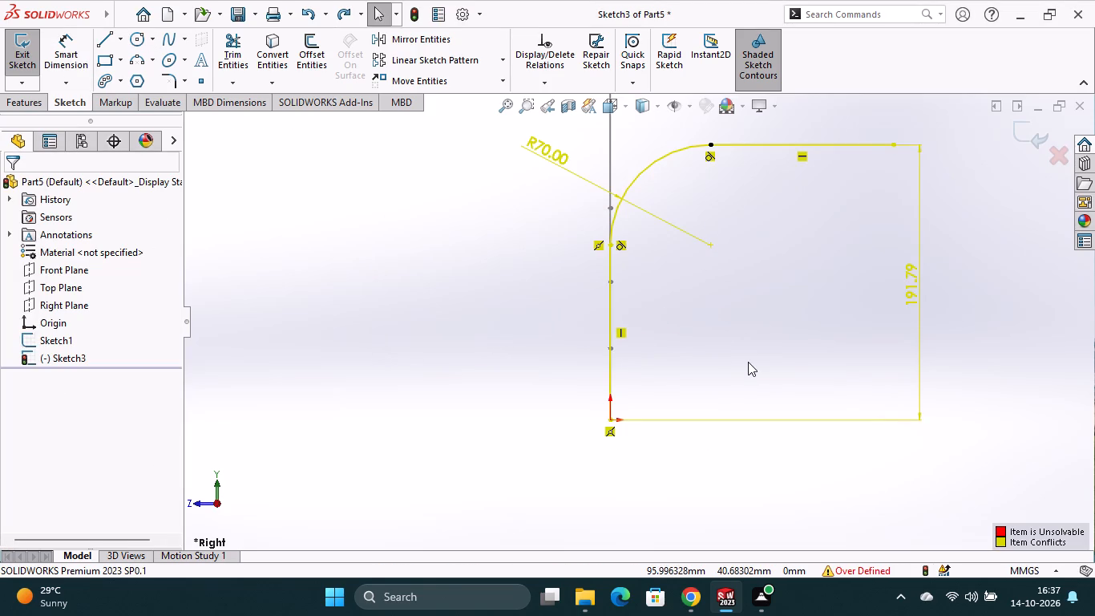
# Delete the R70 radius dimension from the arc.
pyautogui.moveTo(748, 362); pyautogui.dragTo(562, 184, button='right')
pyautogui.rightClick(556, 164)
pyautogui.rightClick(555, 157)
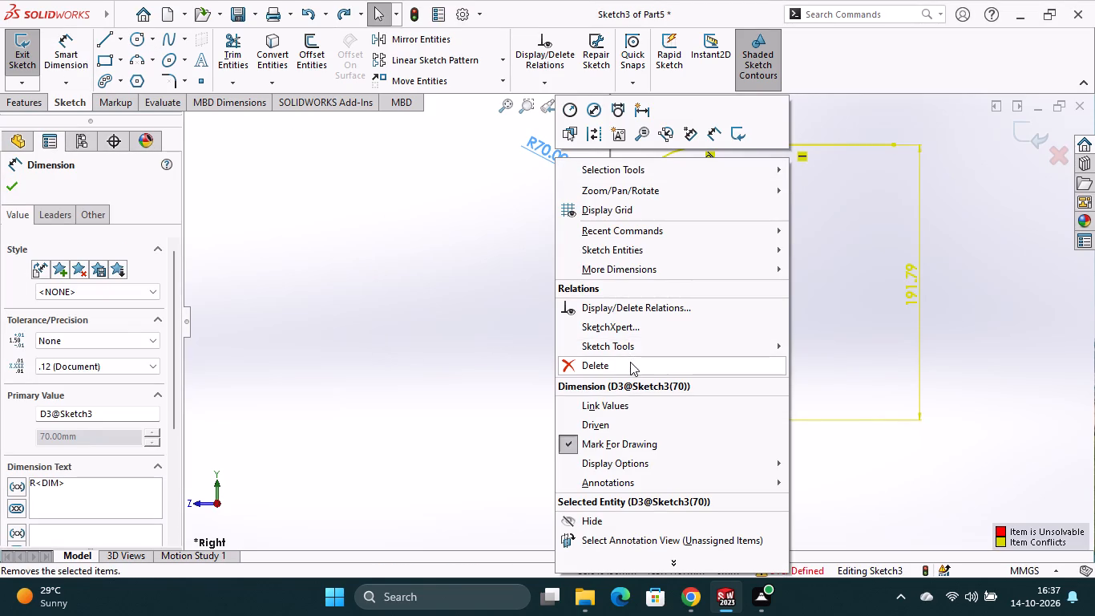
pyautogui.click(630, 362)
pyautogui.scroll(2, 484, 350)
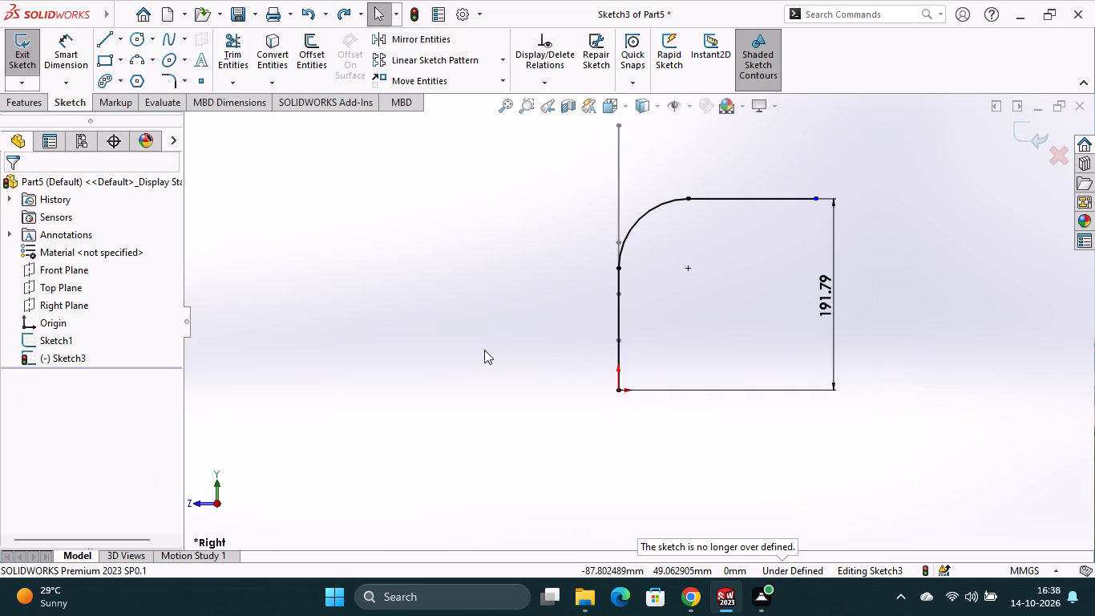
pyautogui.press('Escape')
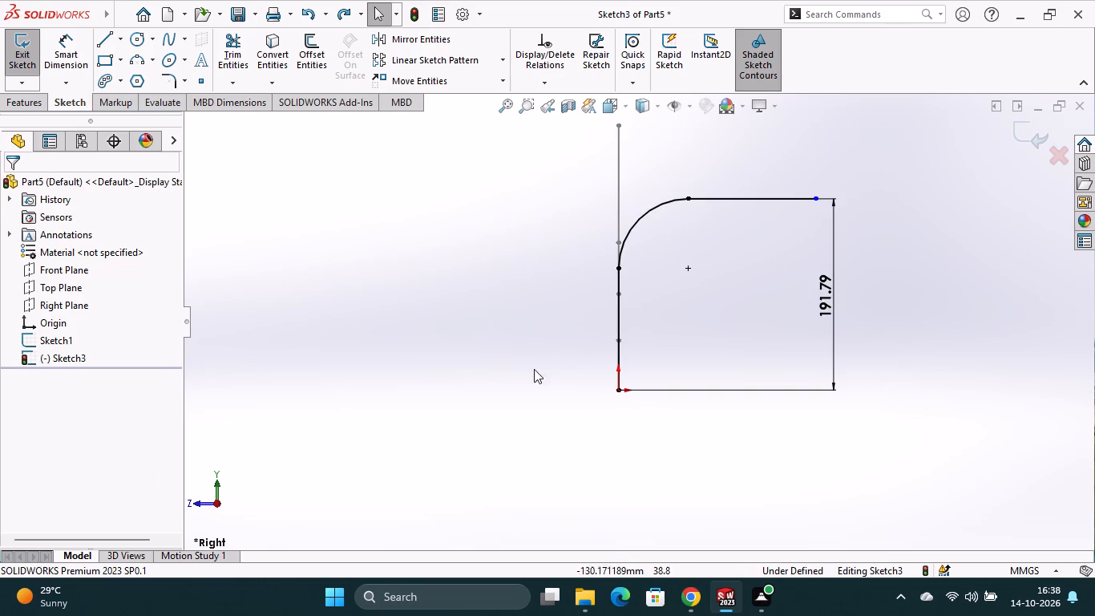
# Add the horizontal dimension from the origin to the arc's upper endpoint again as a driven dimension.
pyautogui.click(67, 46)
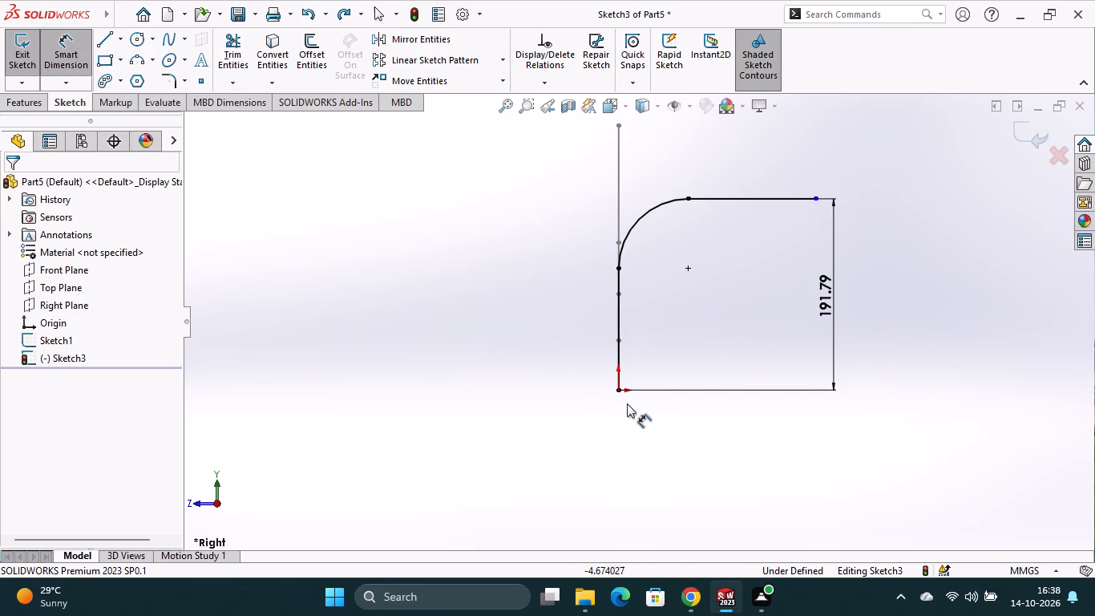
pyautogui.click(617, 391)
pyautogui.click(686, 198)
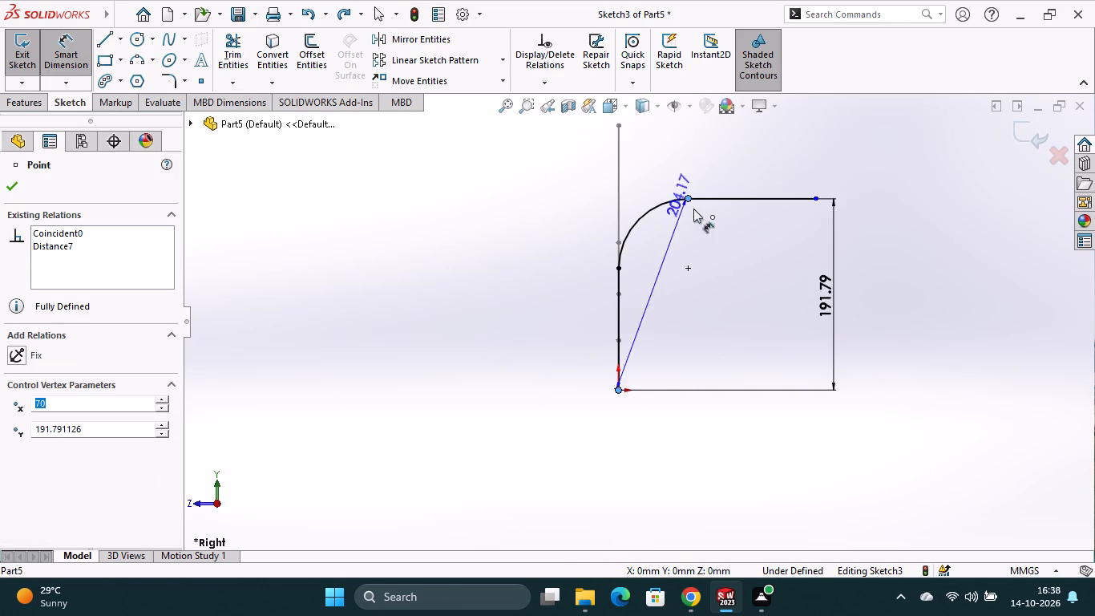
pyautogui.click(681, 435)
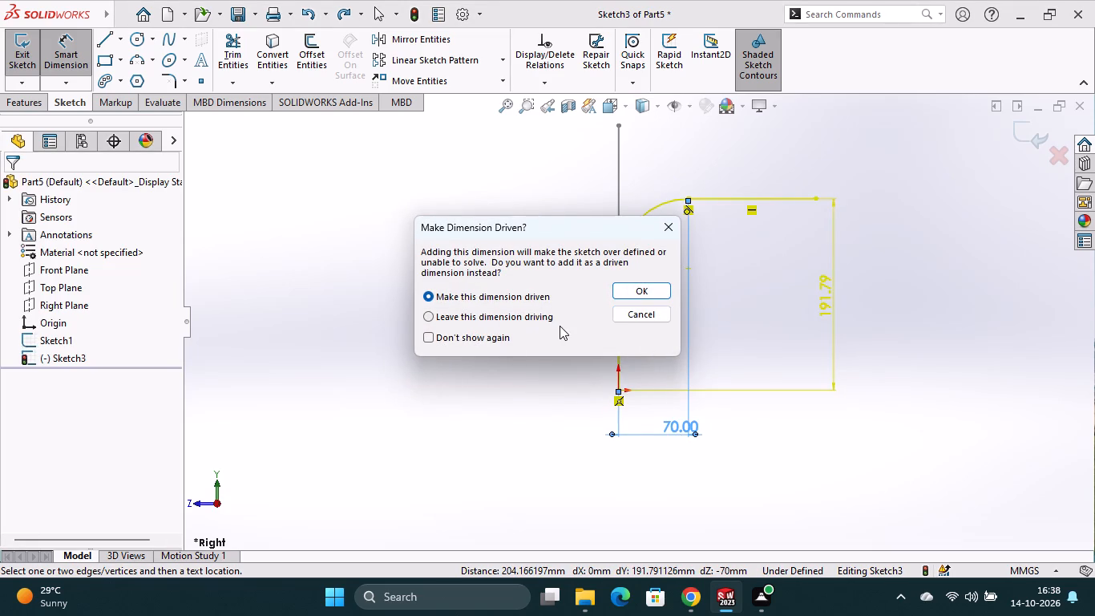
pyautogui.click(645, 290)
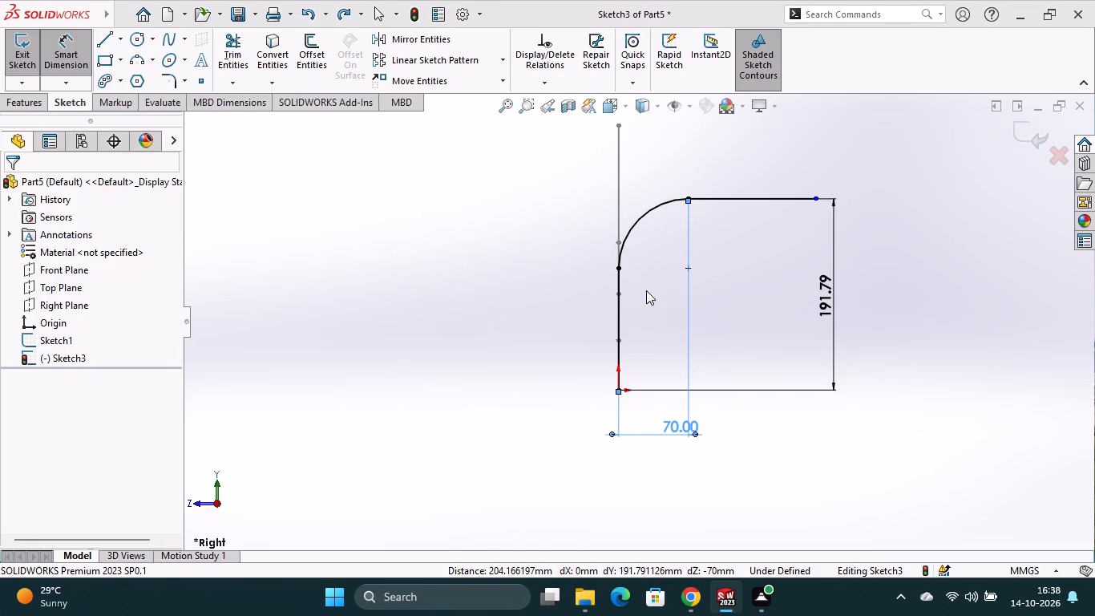
# Undo the recent dimensions, tangent relations and attached horizontal line, back to before the detached horizontal line and its dimensions were deleted.
pyautogui.hotkey('ctrl', 'z')
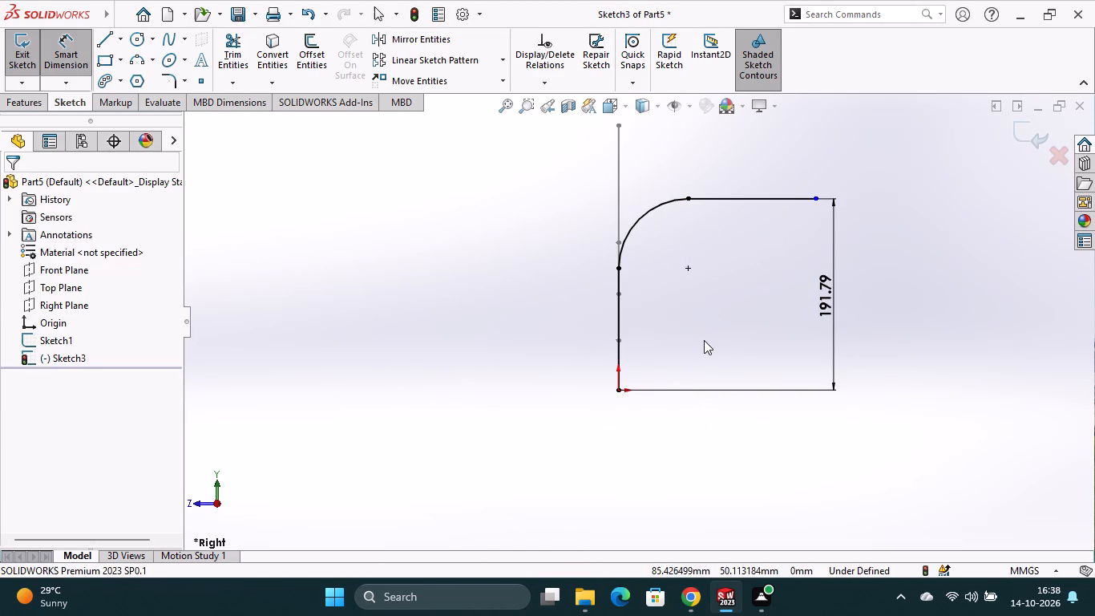
pyautogui.hotkey('ctrl', 'z')
pyautogui.hotkey('ctrl', 'z')
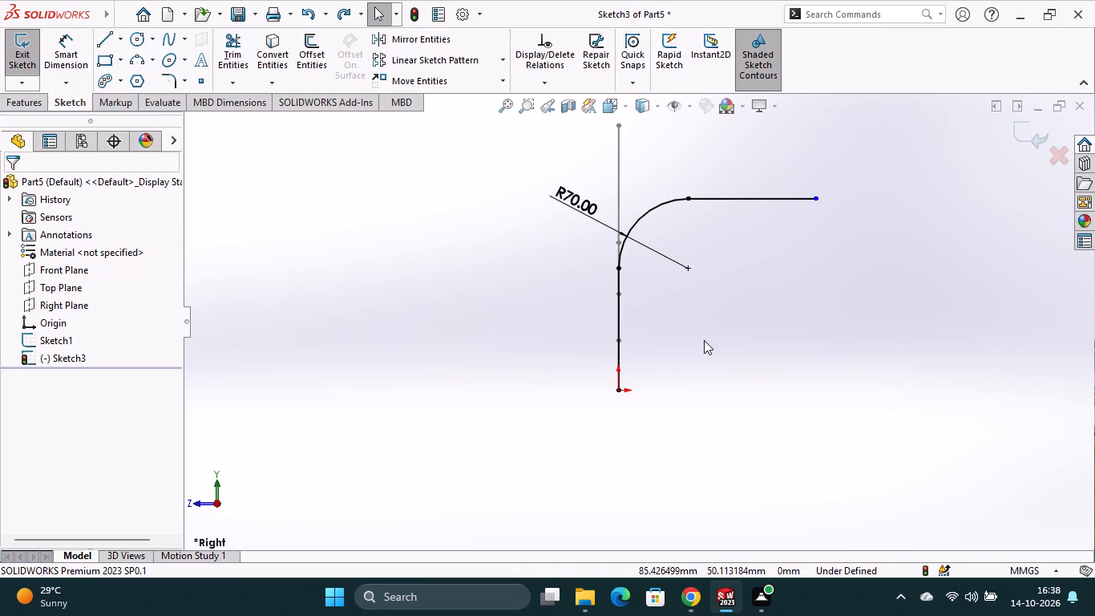
pyautogui.hotkey('ctrl', 'z')
pyautogui.hotkey('ctrl', 'z')
pyautogui.hotkey('ctrl', 'z')
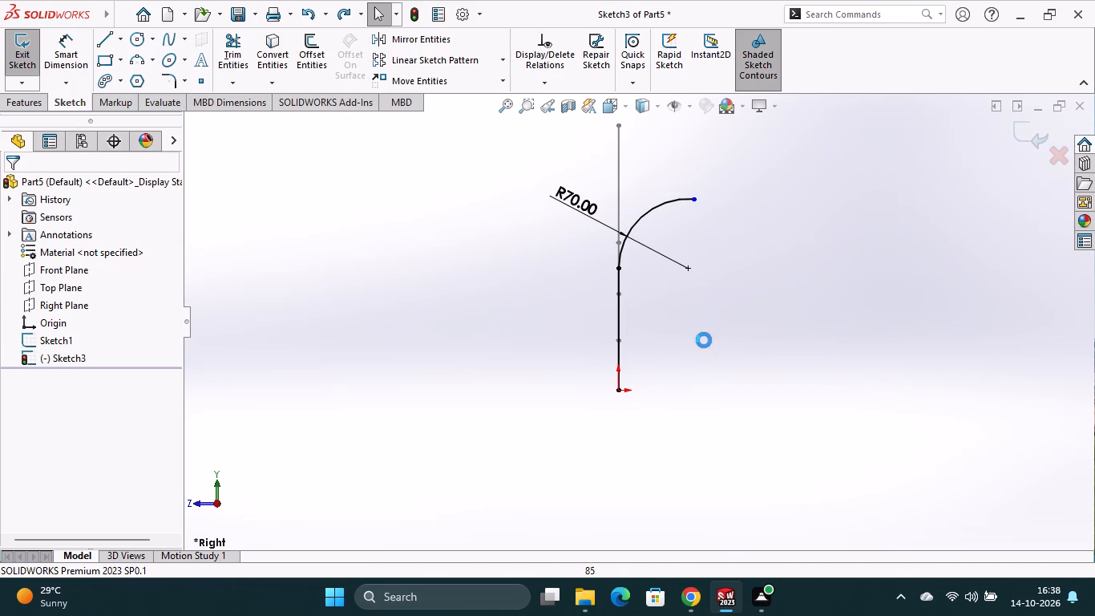
pyautogui.press('z')
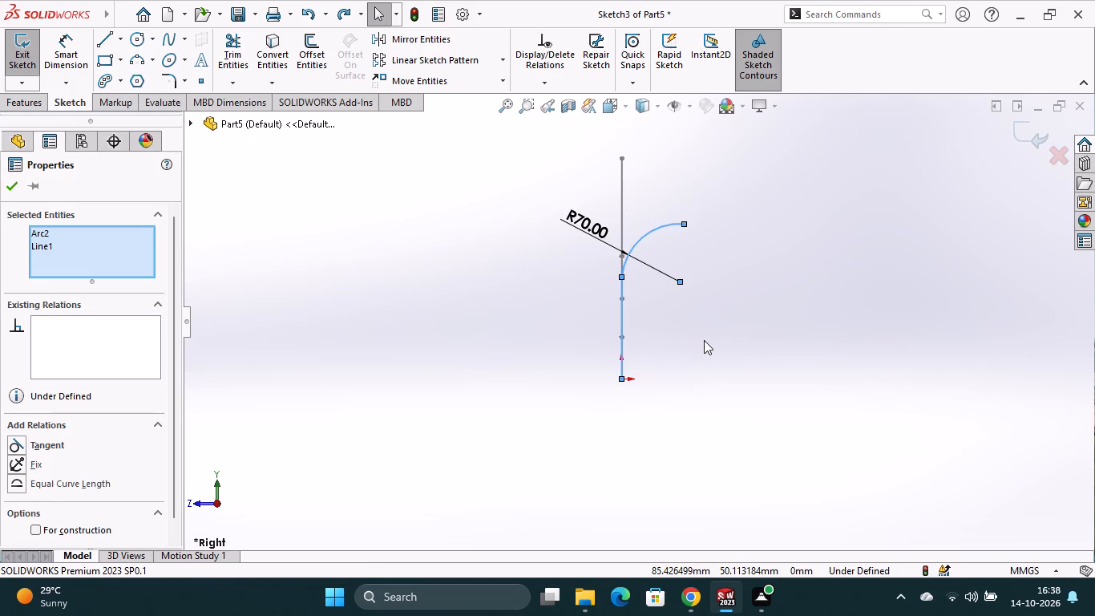
pyautogui.hotkey('ctrl', 'z')
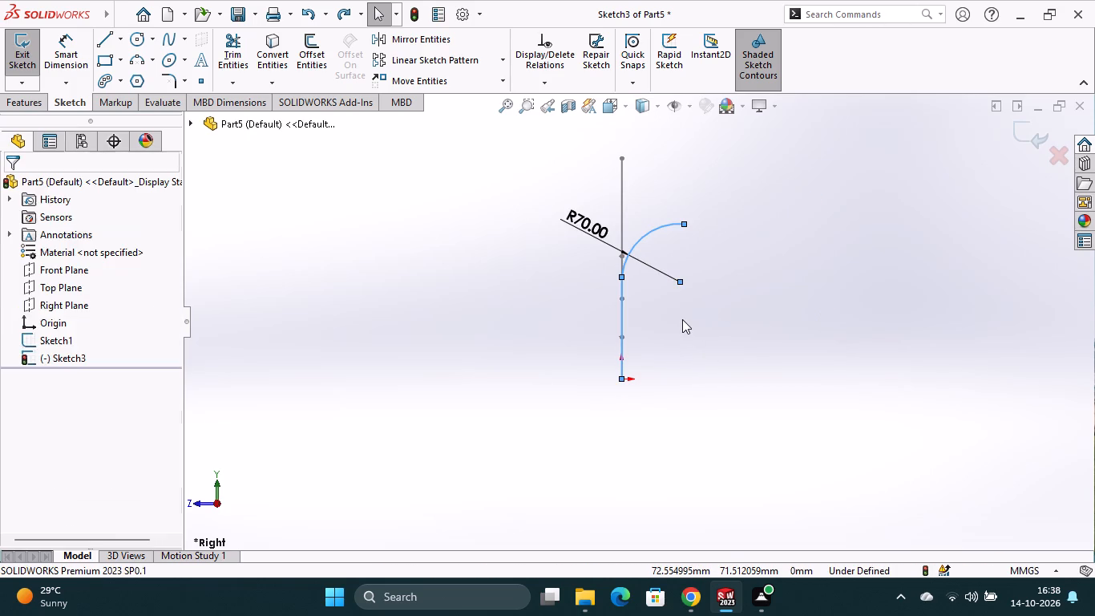
# Delete the R70 radius dimension from the arc.
pyautogui.rightClick(588, 230)
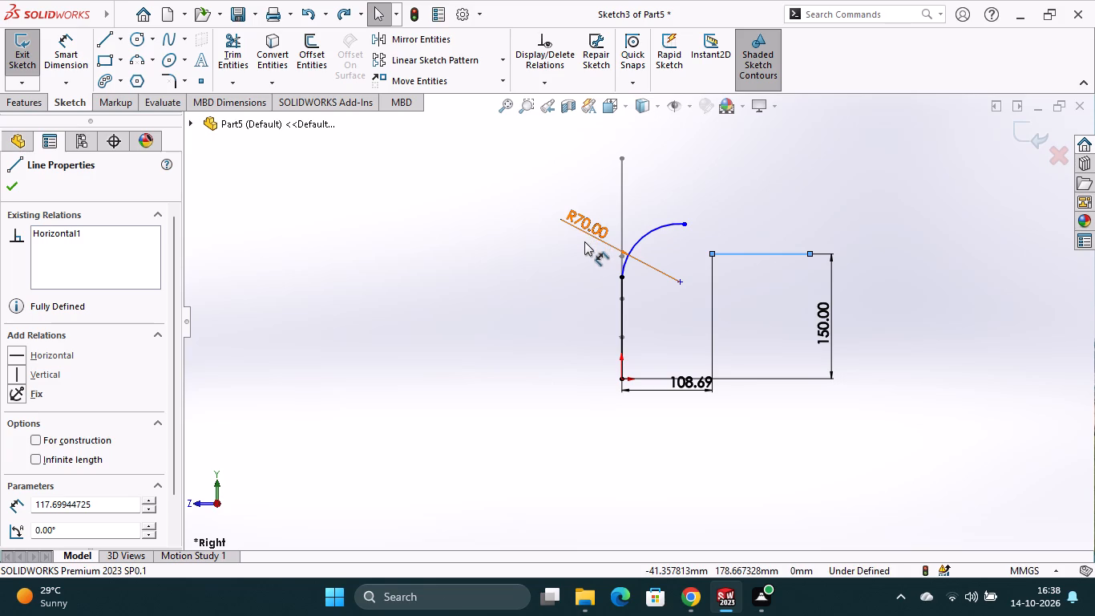
pyautogui.click(618, 404)
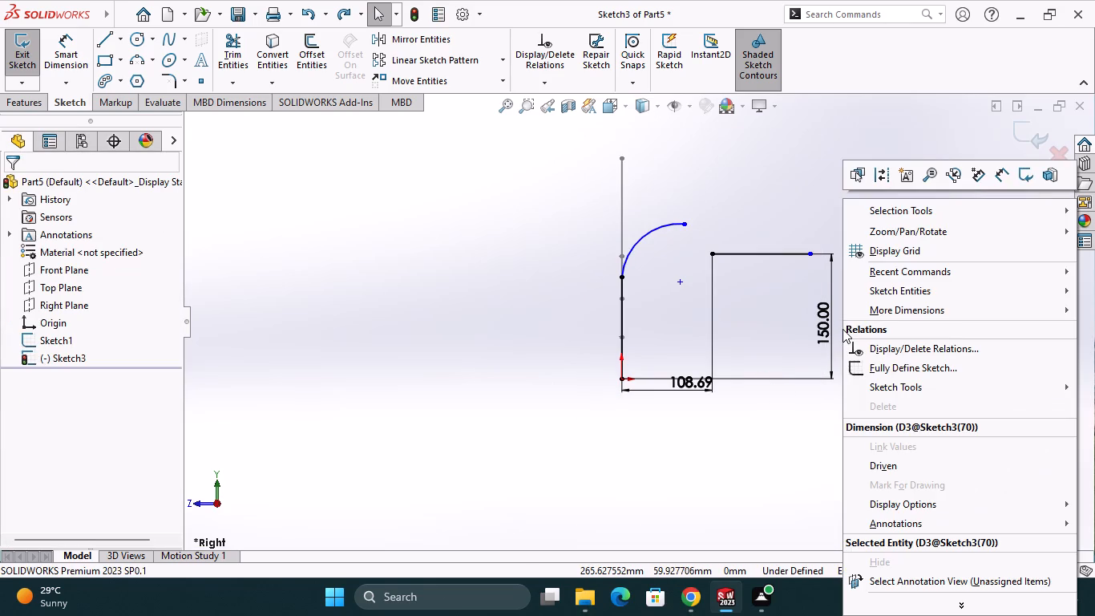
# Set the horizontal distance from the origin to the detached horizontal line's near endpoint to 100 mm.
pyautogui.doubleClick(691, 387)
pyautogui.write('100')
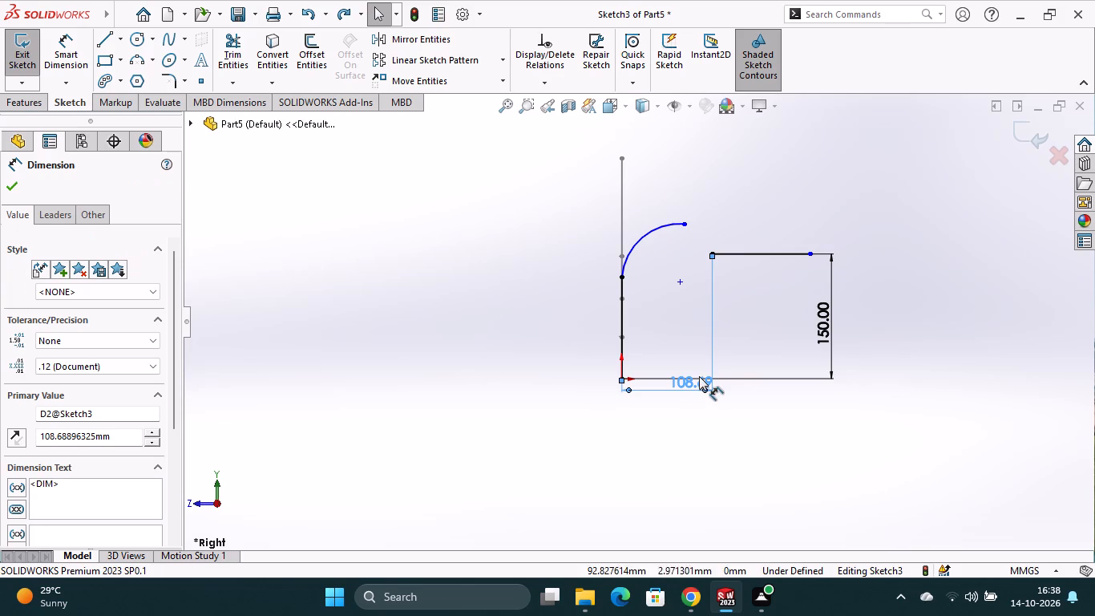
pyautogui.doubleClick(698, 389)
pyautogui.write('100')
pyautogui.press('Return')
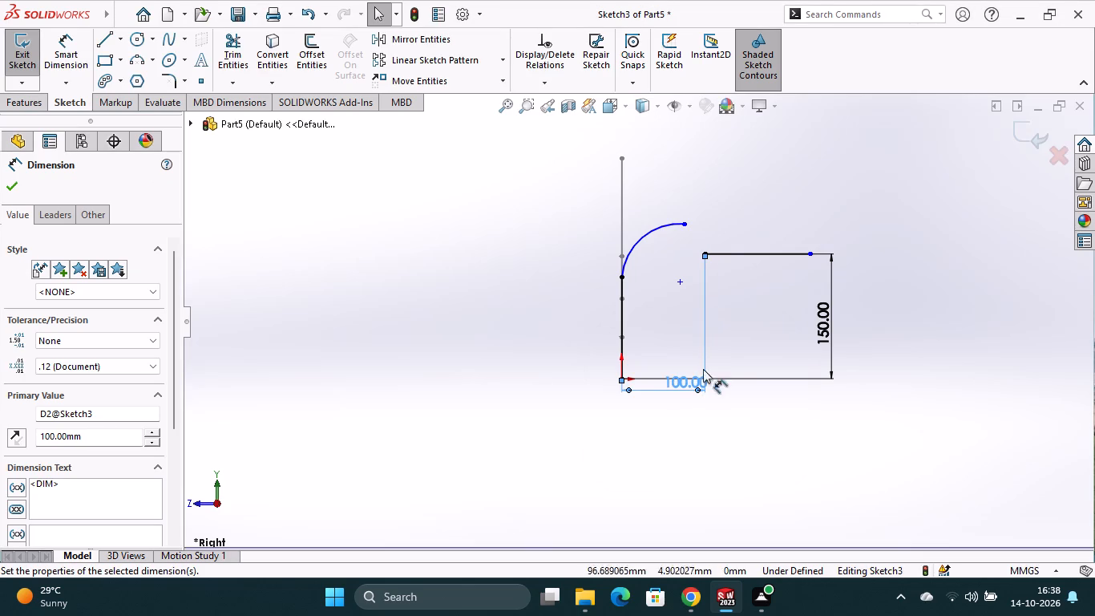
# Add a tangent relation between the arc and the vertical line.
pyautogui.click(622, 290)
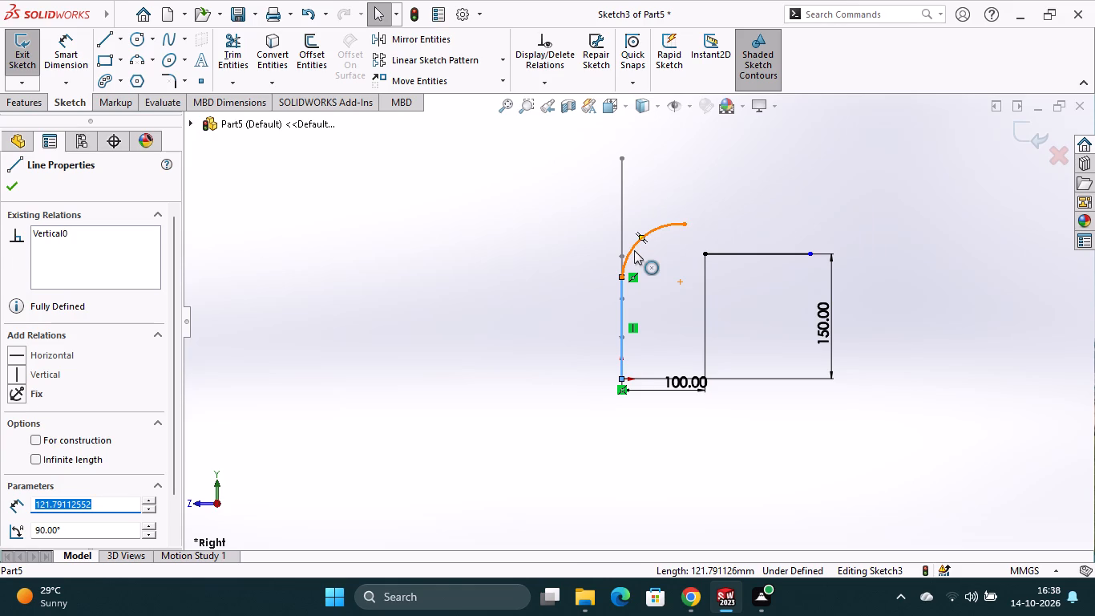
pyautogui.keyDown('ctrl'); pyautogui.click(633, 243); pyautogui.keyUp('ctrl')
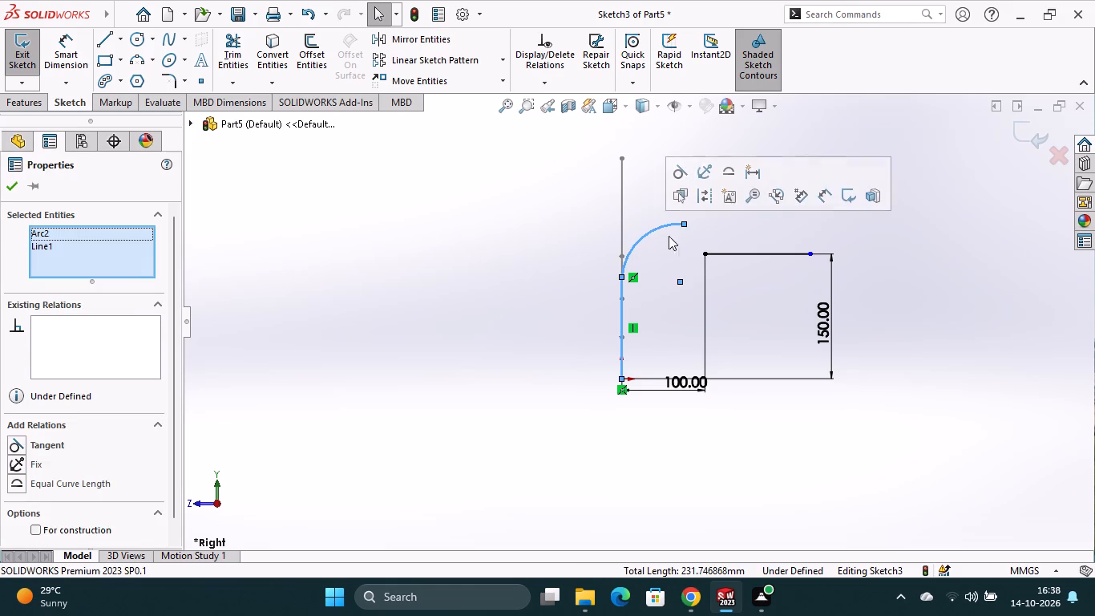
pyautogui.click(680, 176)
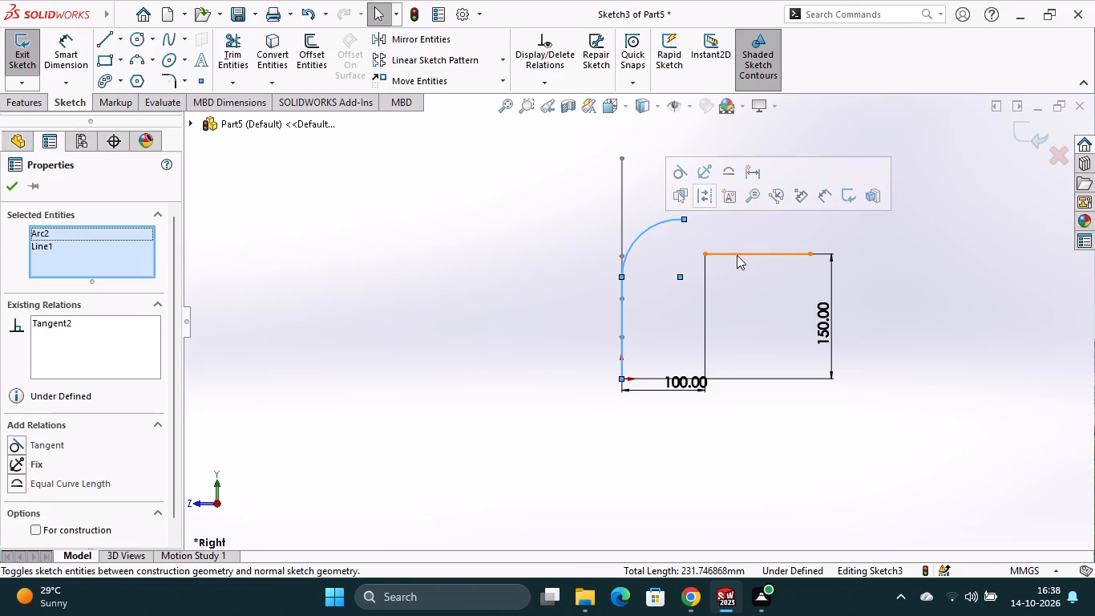
# Add a tangent relation between the arc and the detached horizontal line.
pyautogui.click(737, 253)
pyautogui.keyDown('ctrl'); pyautogui.click(673, 222); pyautogui.keyUp('ctrl')
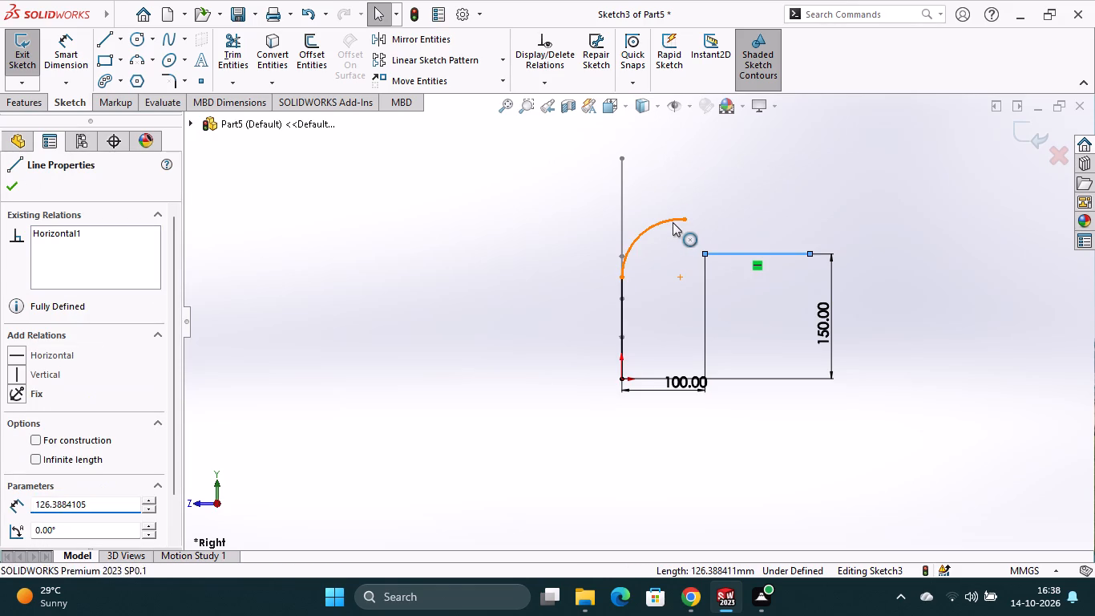
pyautogui.click(721, 148)
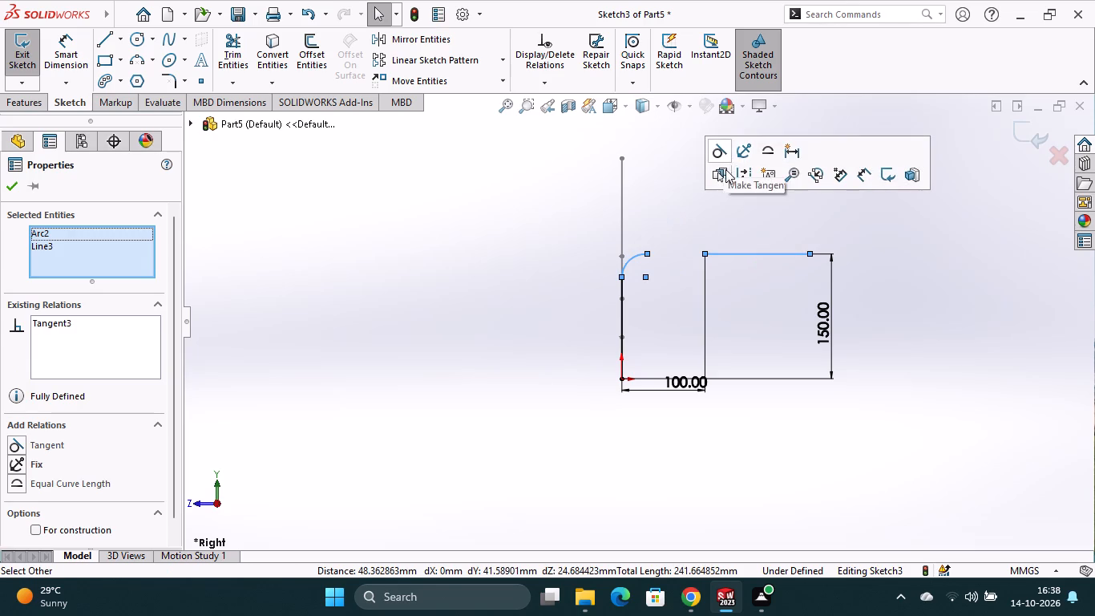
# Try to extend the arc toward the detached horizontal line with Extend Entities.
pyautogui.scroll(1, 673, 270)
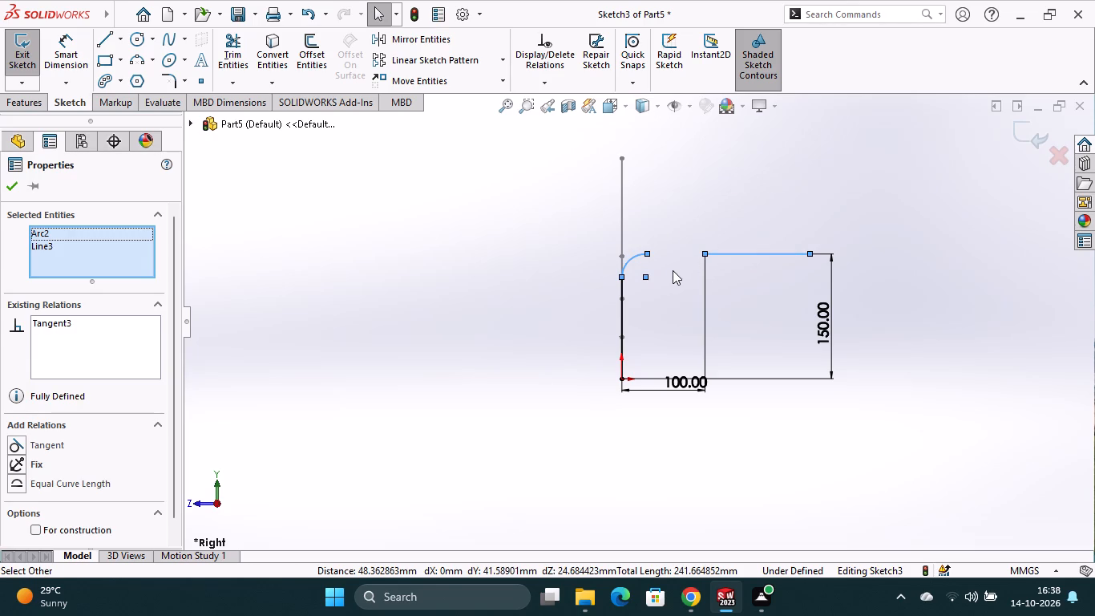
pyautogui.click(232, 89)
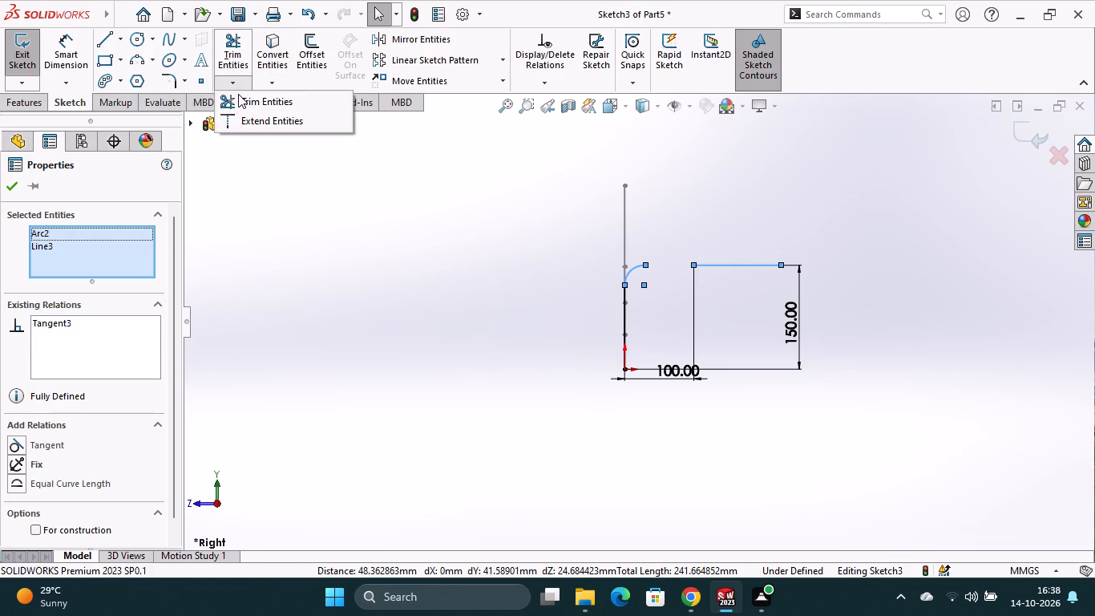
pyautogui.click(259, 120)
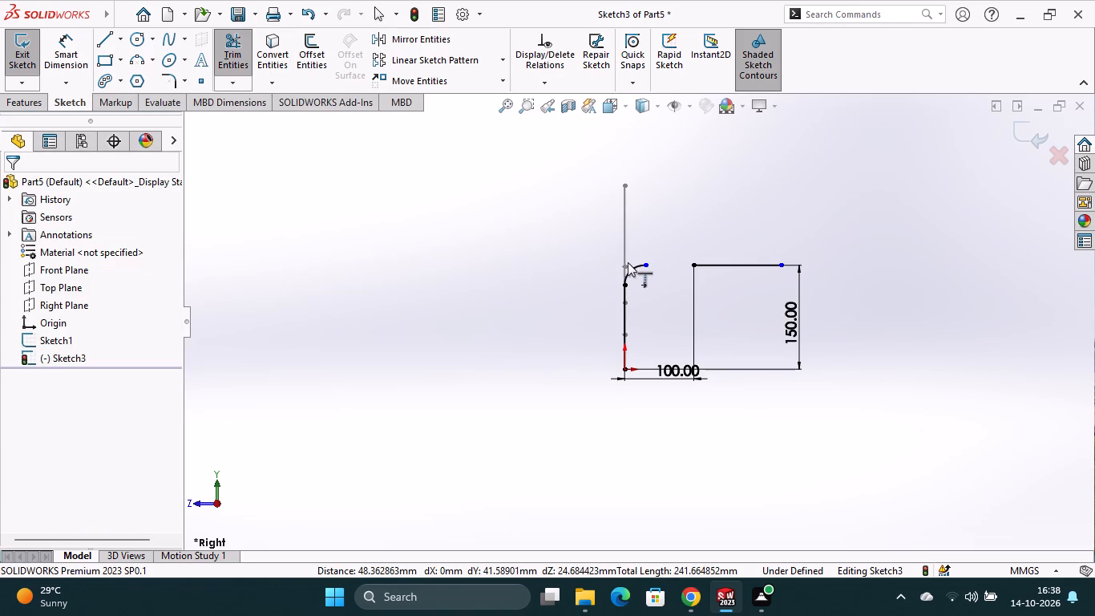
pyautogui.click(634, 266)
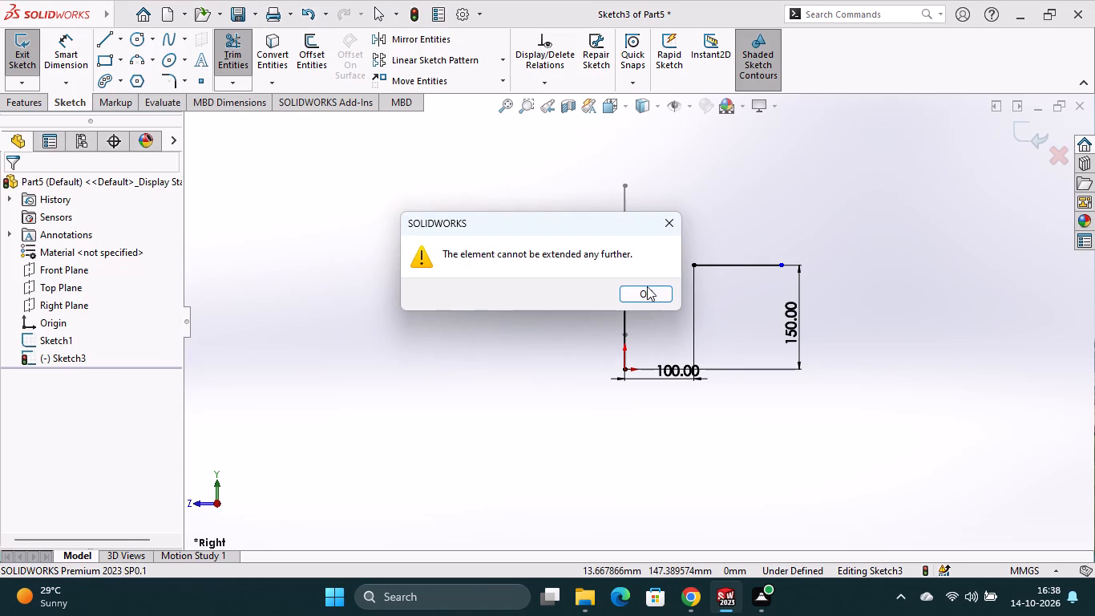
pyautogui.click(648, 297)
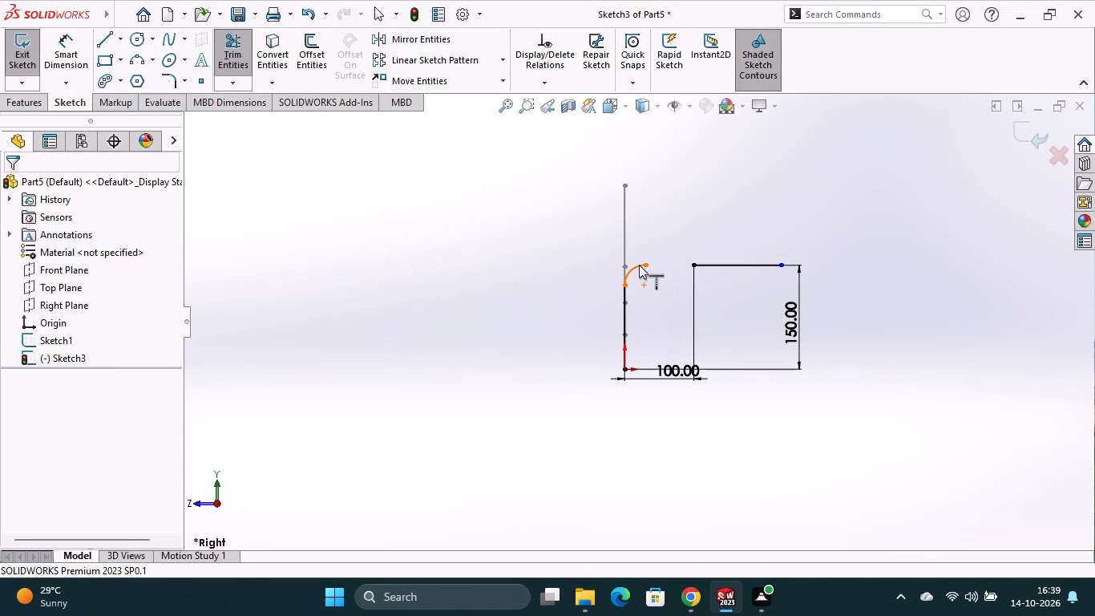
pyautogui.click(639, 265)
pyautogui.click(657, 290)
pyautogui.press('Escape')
# Delete the 100 mm horizontal dimension between the origin and the detached horizontal line.
pyautogui.scroll(-1, 673, 302)
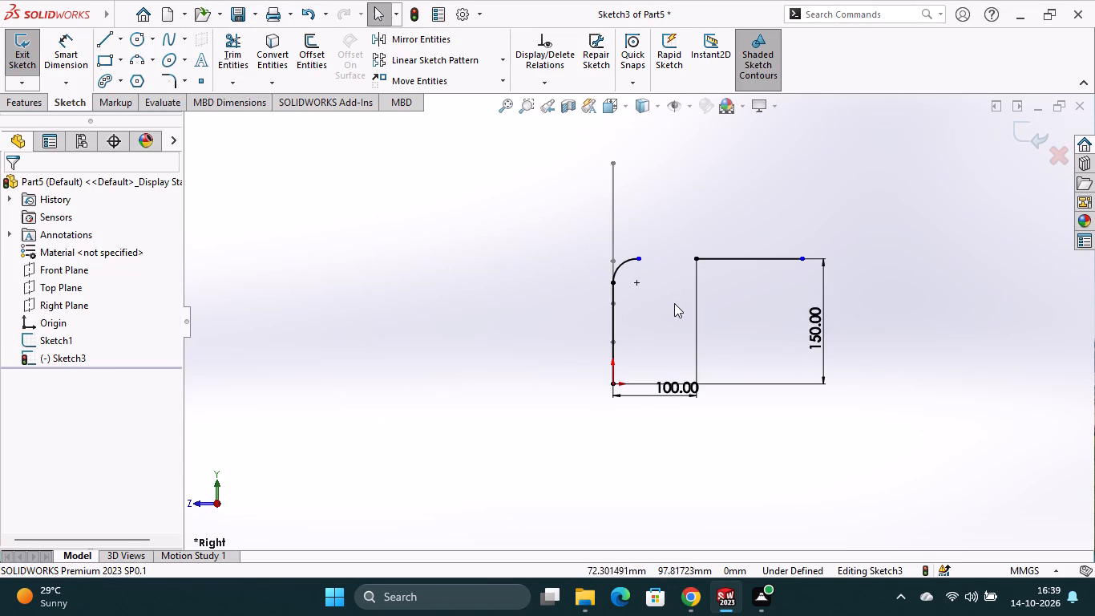
pyautogui.scroll(-5, 675, 305)
pyautogui.scroll(-1, 580, 302)
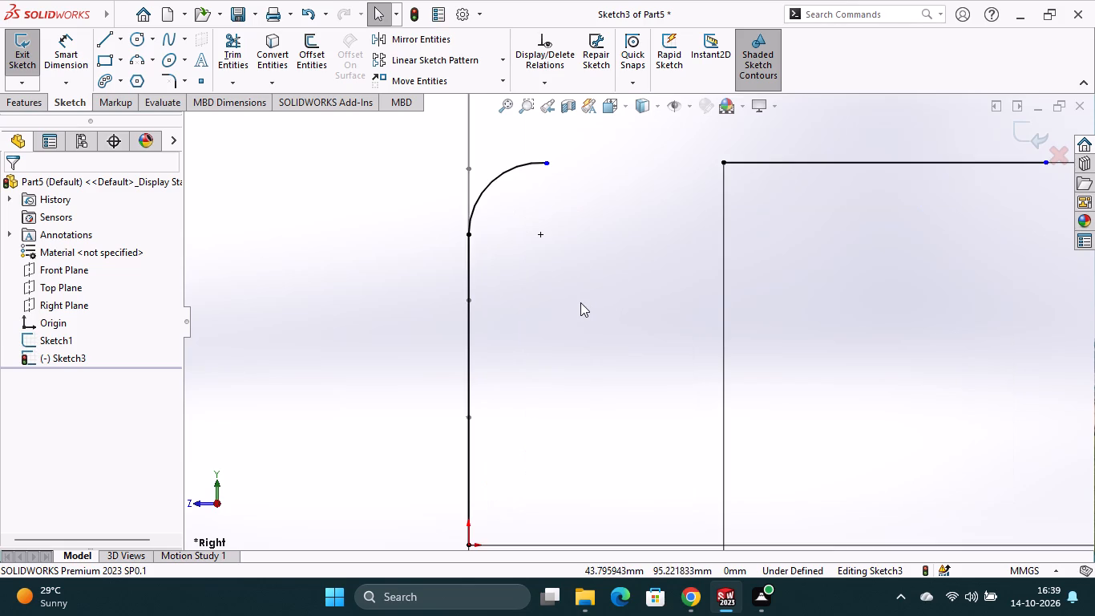
pyautogui.scroll(1, 601, 306)
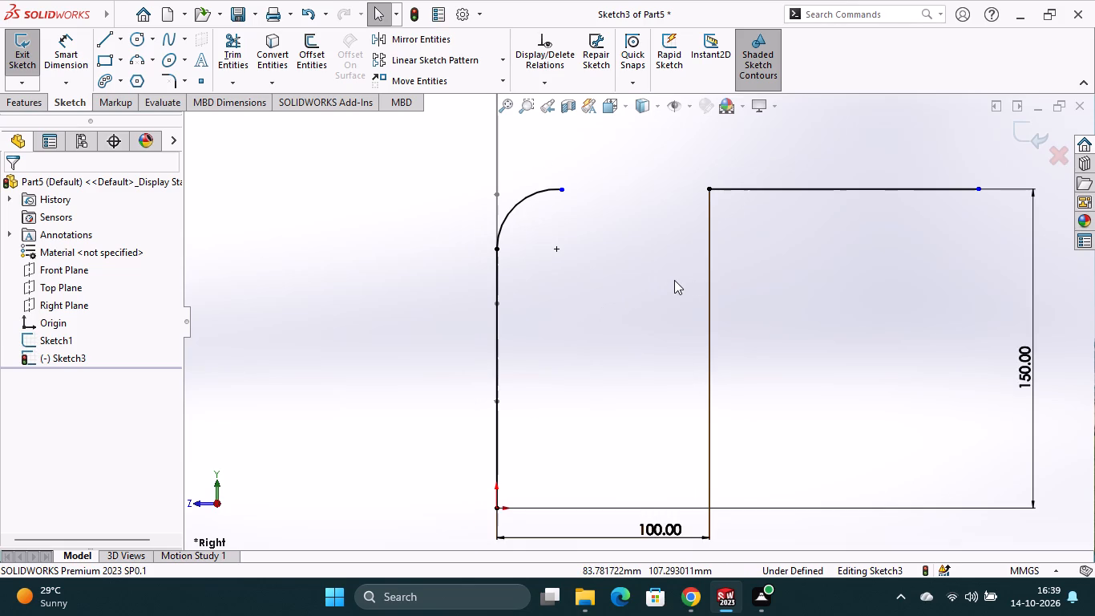
pyautogui.scroll(1, 674, 280)
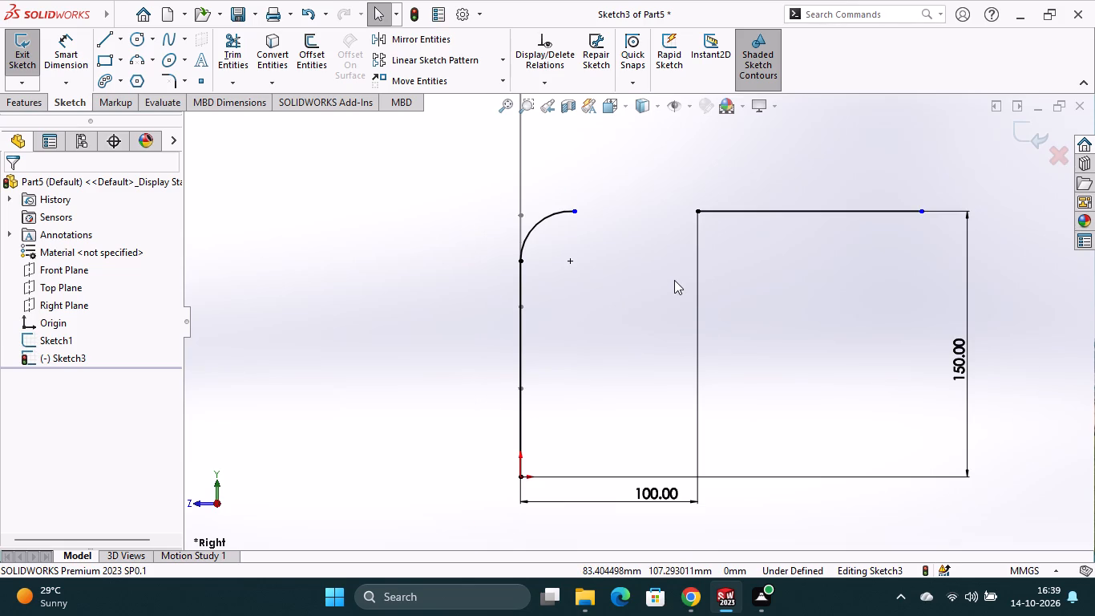
pyautogui.rightClick(666, 490)
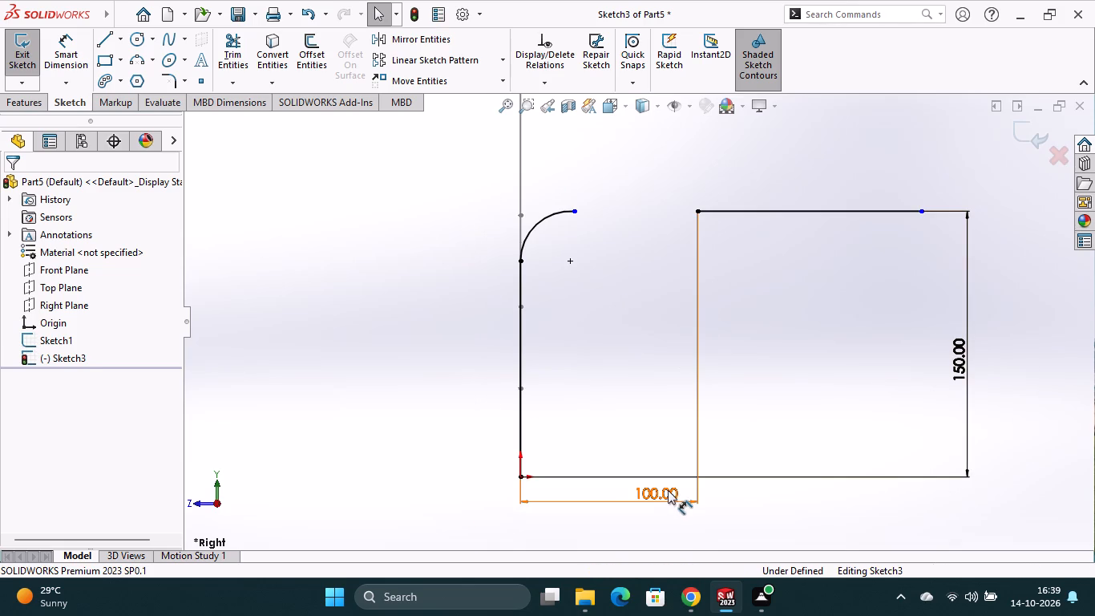
pyautogui.click(707, 389)
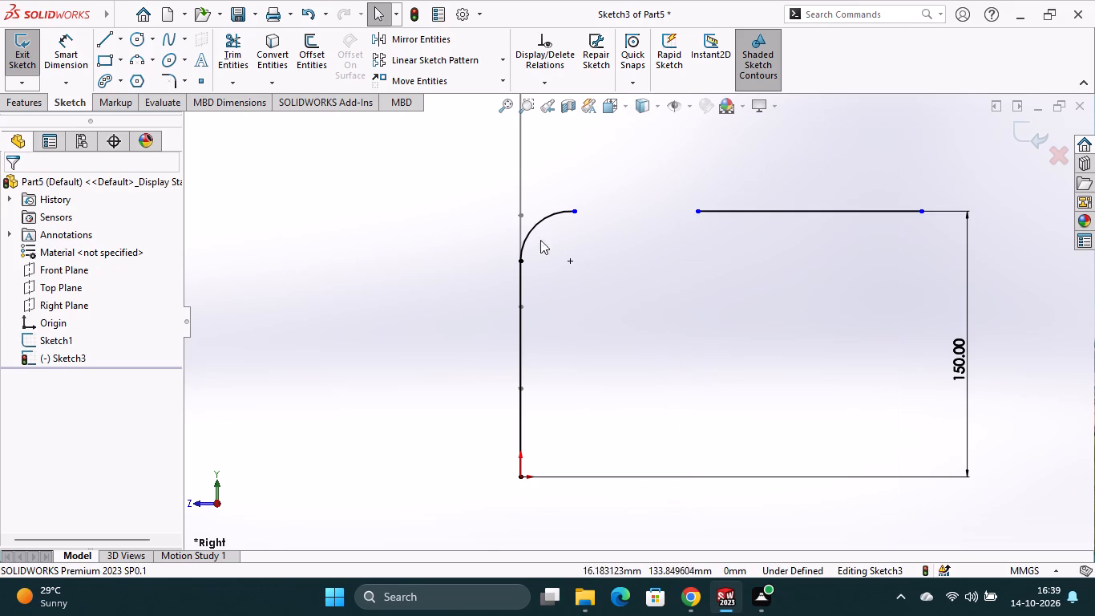
# Delete the short arc at the upper end of the vertical line.
pyautogui.click(554, 216)
pyautogui.press('Delete')
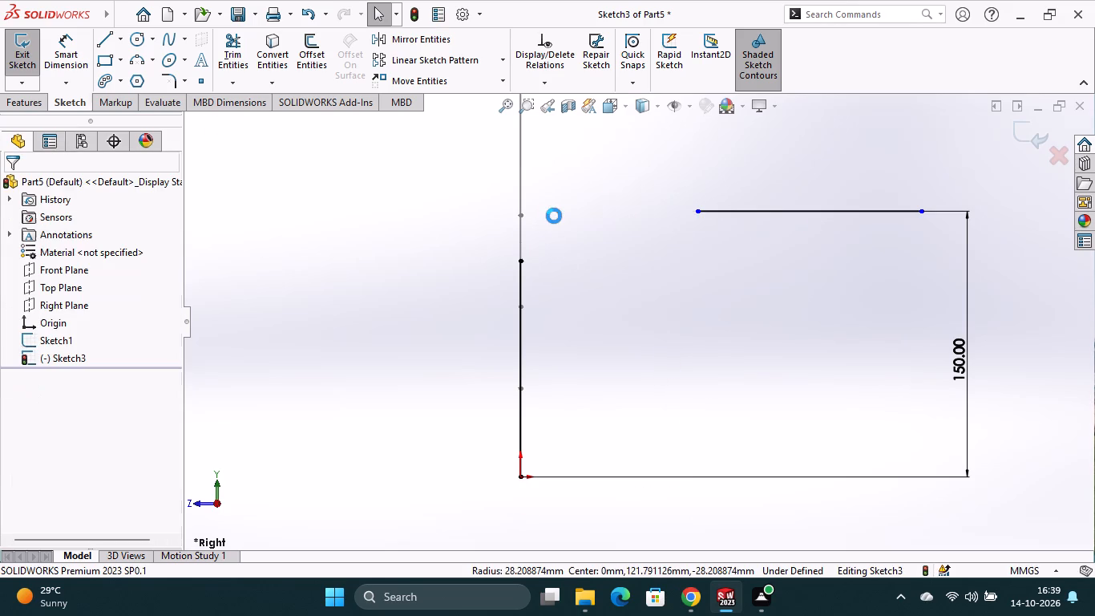
# Draw a three-point arc from the vertical line's upper endpoint to the horizontal line's near endpoint, spanning 90° with a radius of about 73.5 mm.
pyautogui.click(133, 59)
pyautogui.click(523, 262)
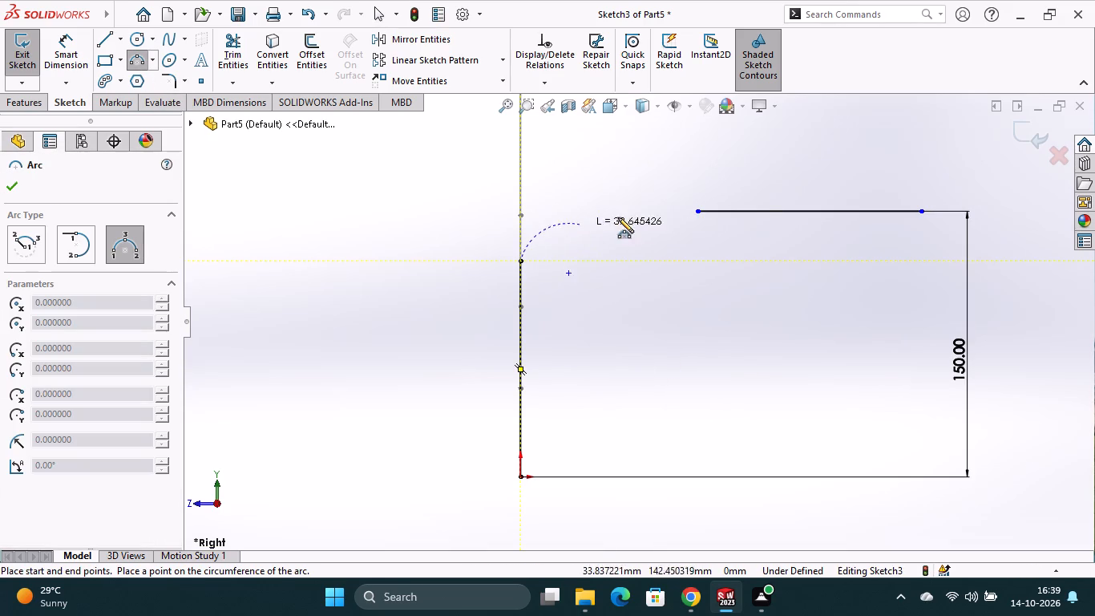
pyautogui.click(695, 211)
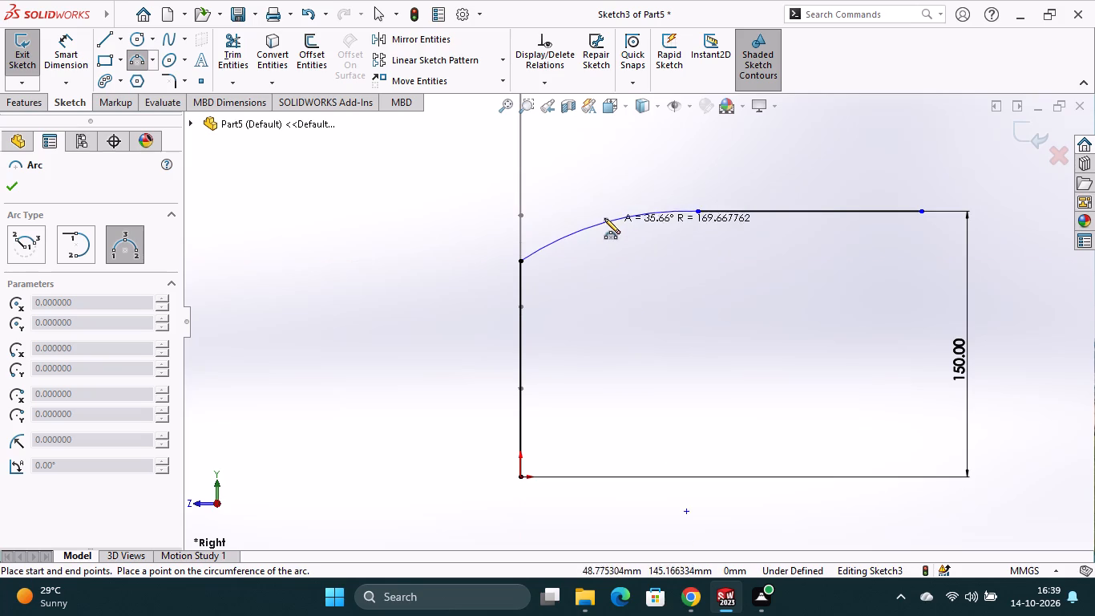
pyautogui.click(555, 217)
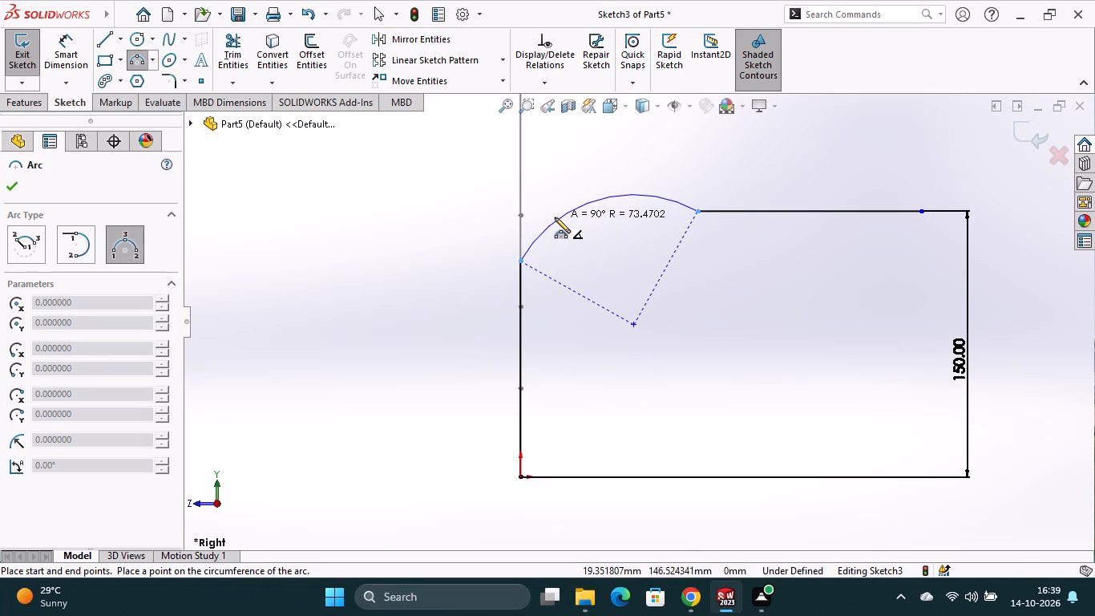
pyautogui.press('Escape')
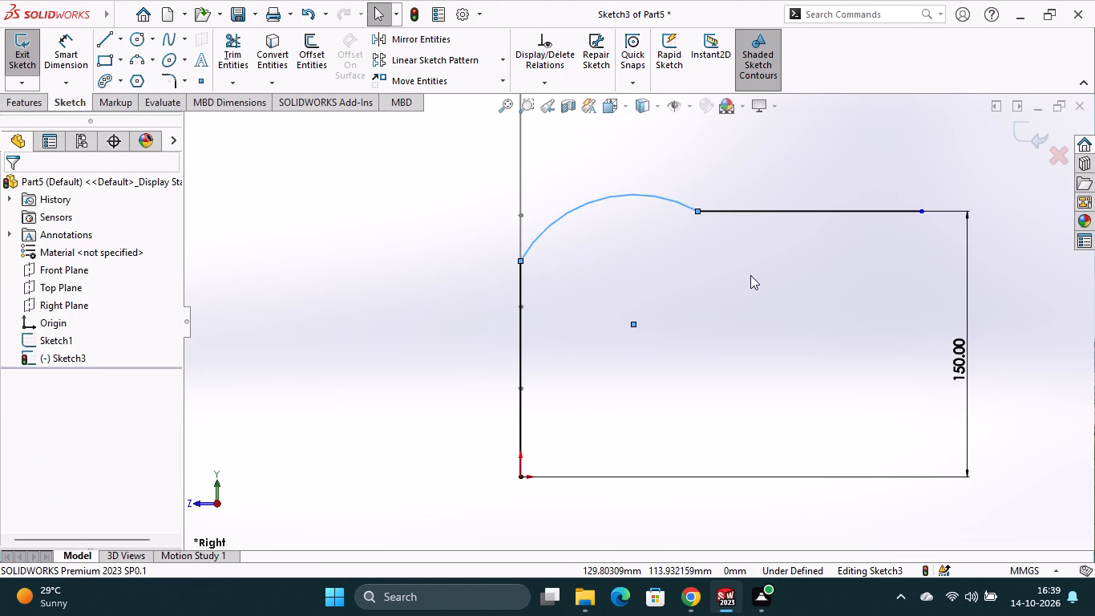
# Delete the 150 mm height dimension of the horizontal line.
pyautogui.rightClick(956, 355)
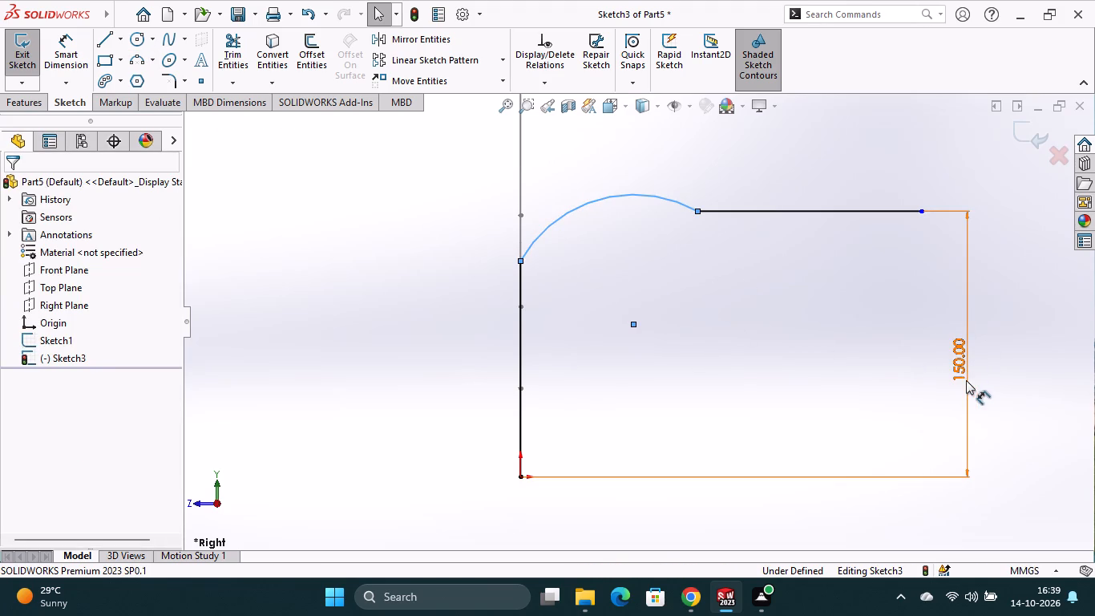
pyautogui.click(955, 395)
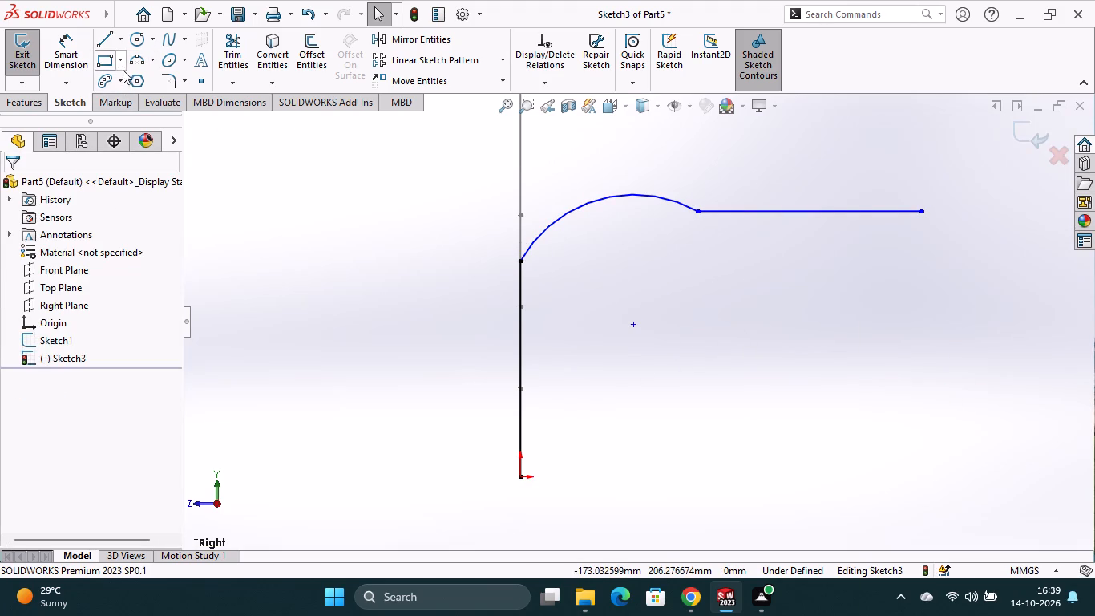
# Add a tangent relation between the new arc and the vertical line.
pyautogui.keyDown('ctrl'); pyautogui.click(521, 285); pyautogui.keyUp('ctrl')
pyautogui.keyDown('ctrl'); pyautogui.click(544, 233); pyautogui.keyUp('ctrl')
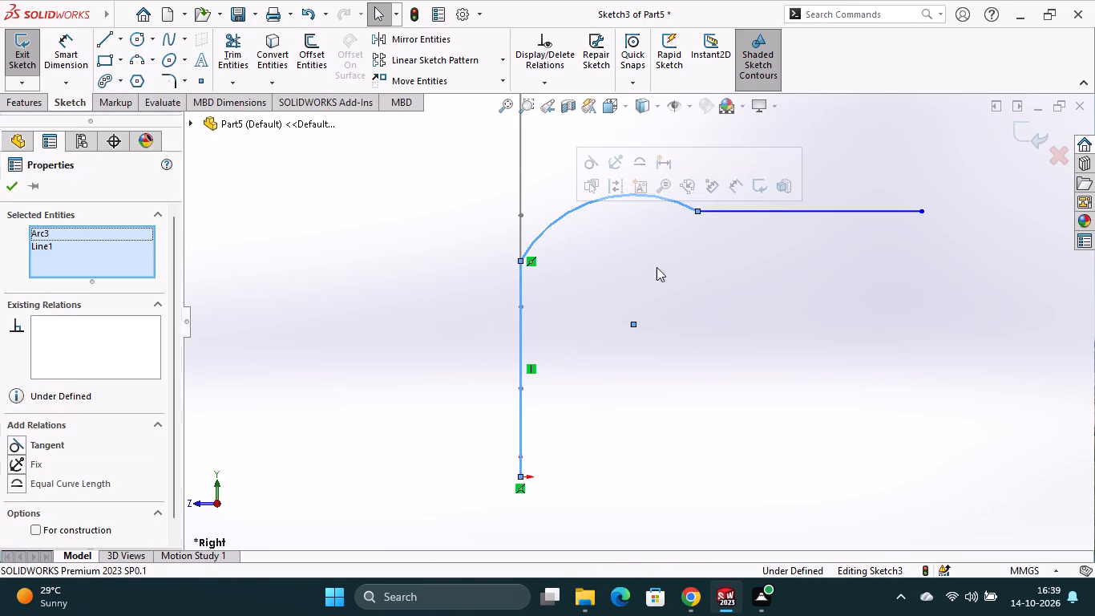
pyautogui.click(585, 164)
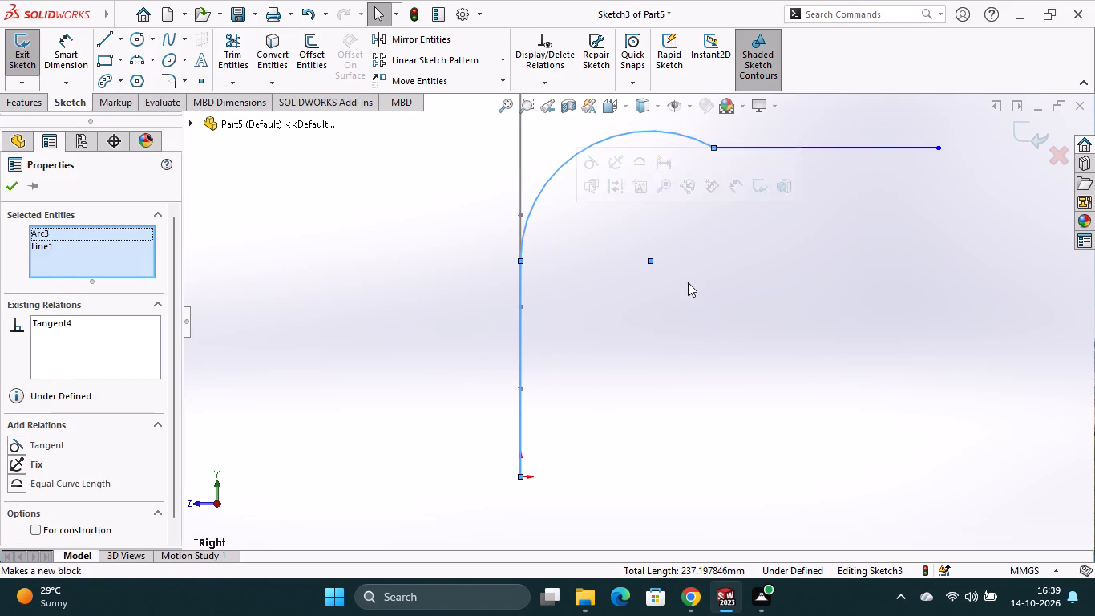
pyautogui.click(689, 283)
# Add a tangent relation between the new arc and the horizontal line.
pyautogui.click(744, 145)
pyautogui.keyDown('ctrl'); pyautogui.click(701, 142); pyautogui.keyUp('ctrl')
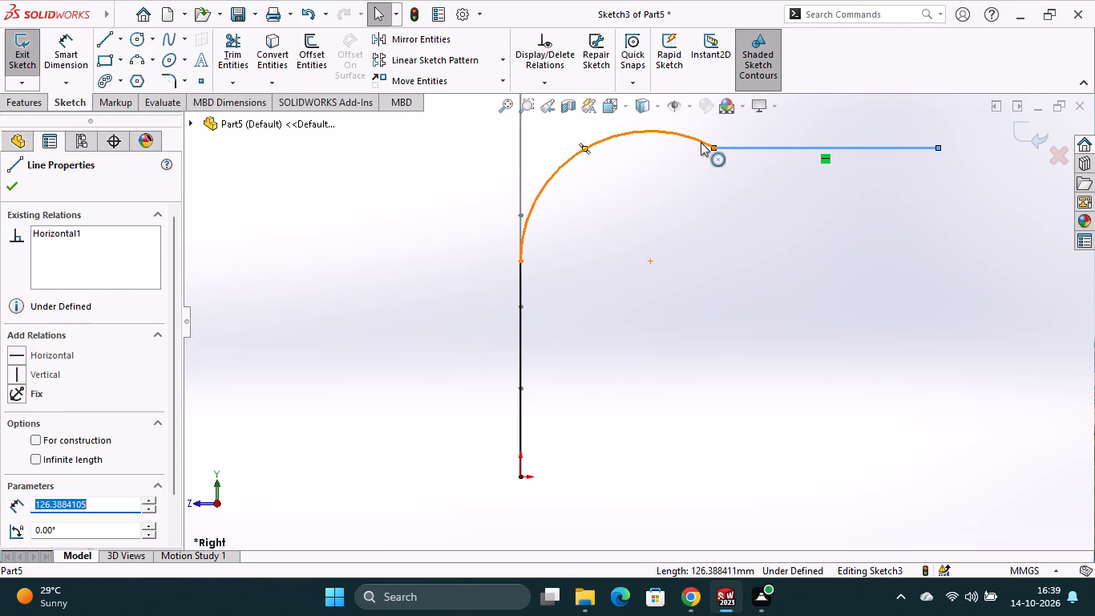
pyautogui.click(751, 75)
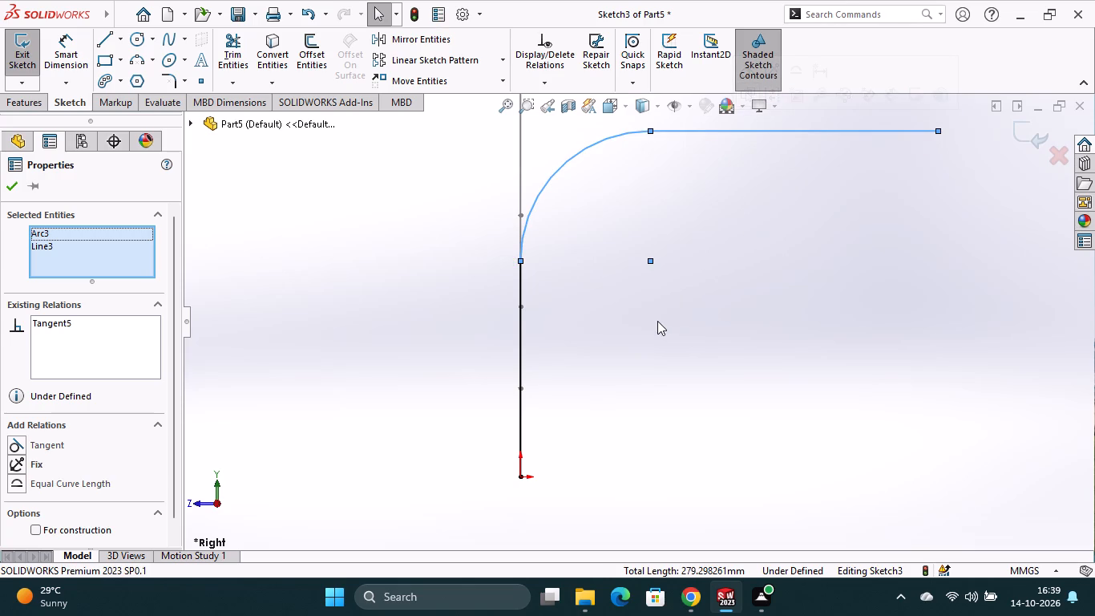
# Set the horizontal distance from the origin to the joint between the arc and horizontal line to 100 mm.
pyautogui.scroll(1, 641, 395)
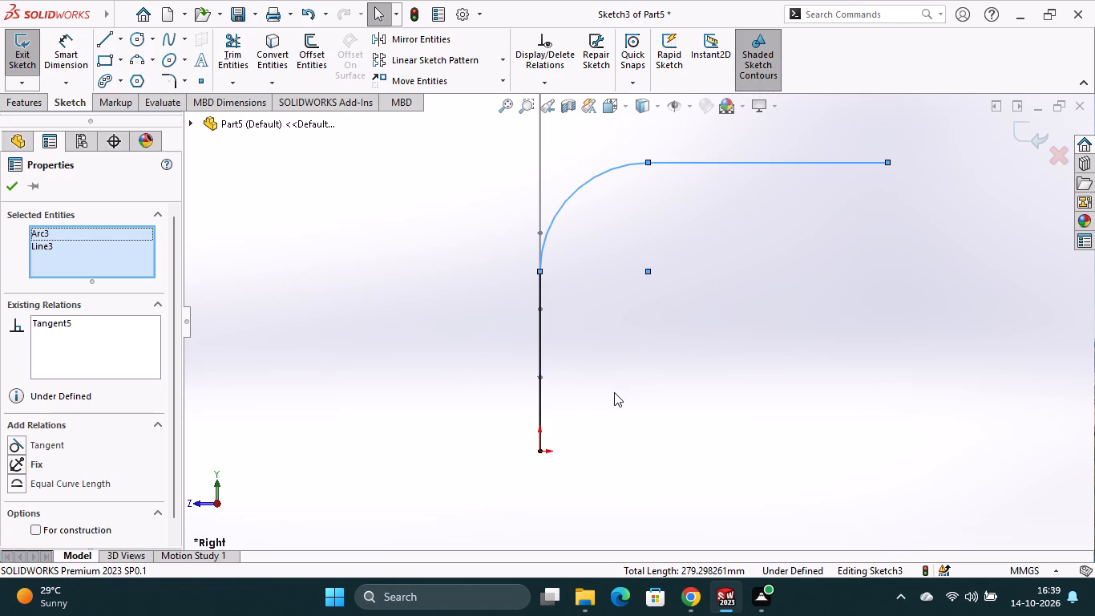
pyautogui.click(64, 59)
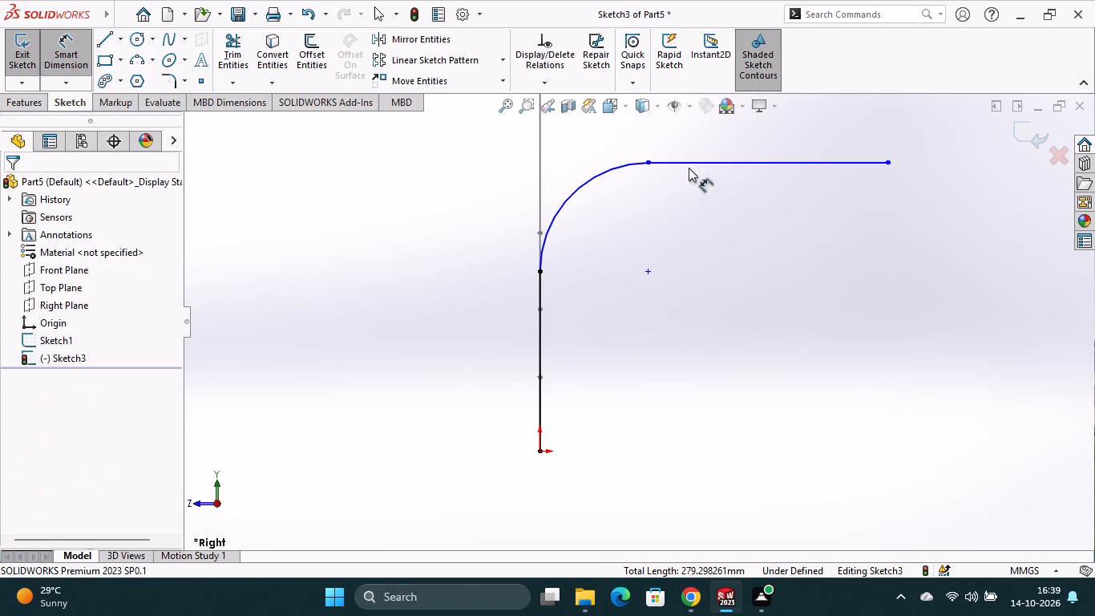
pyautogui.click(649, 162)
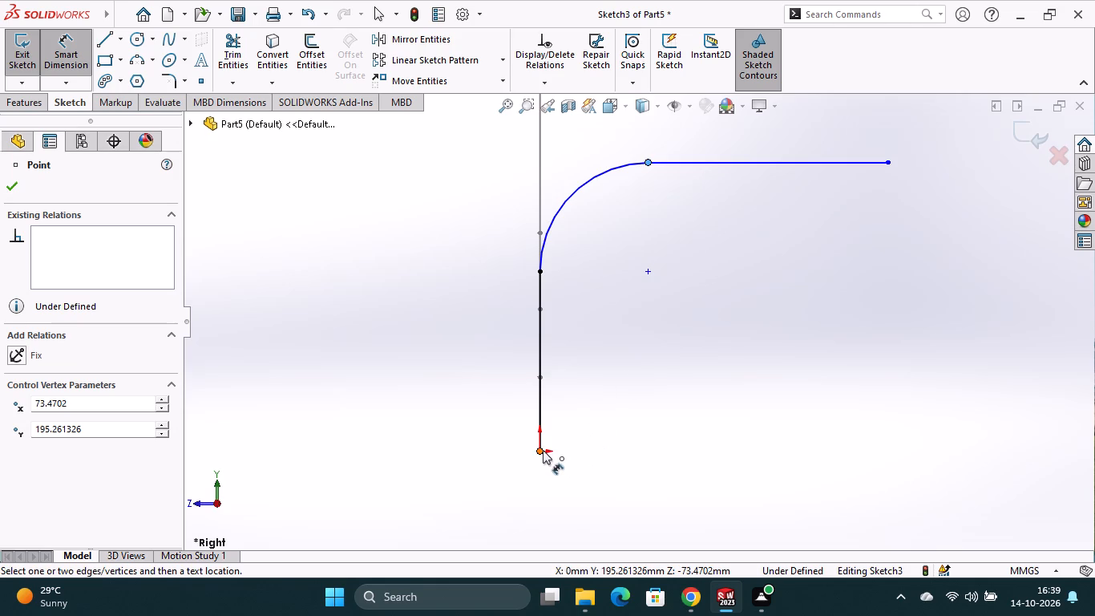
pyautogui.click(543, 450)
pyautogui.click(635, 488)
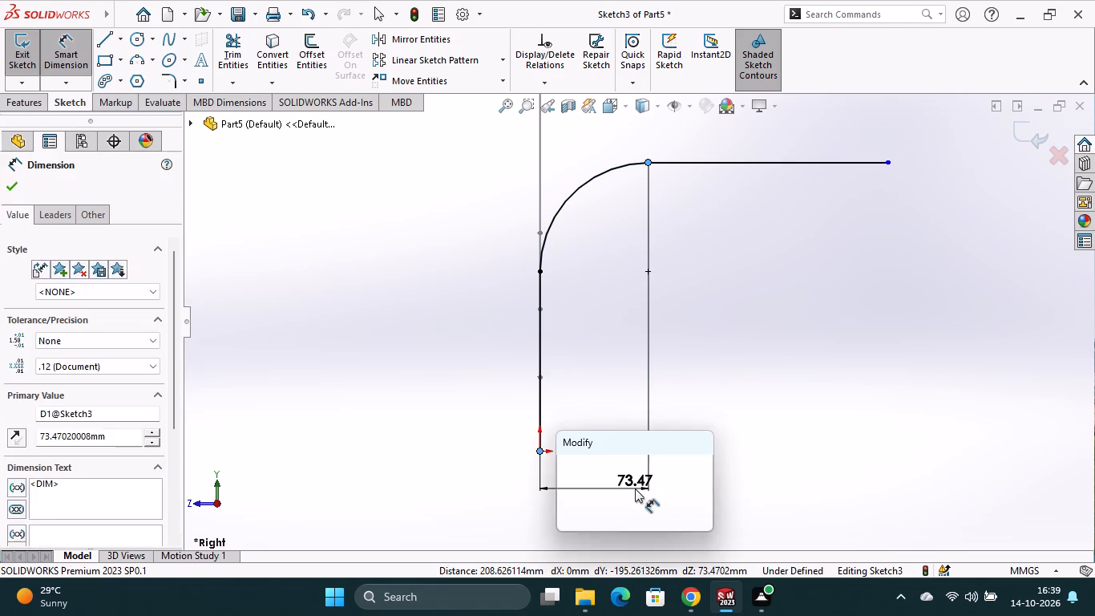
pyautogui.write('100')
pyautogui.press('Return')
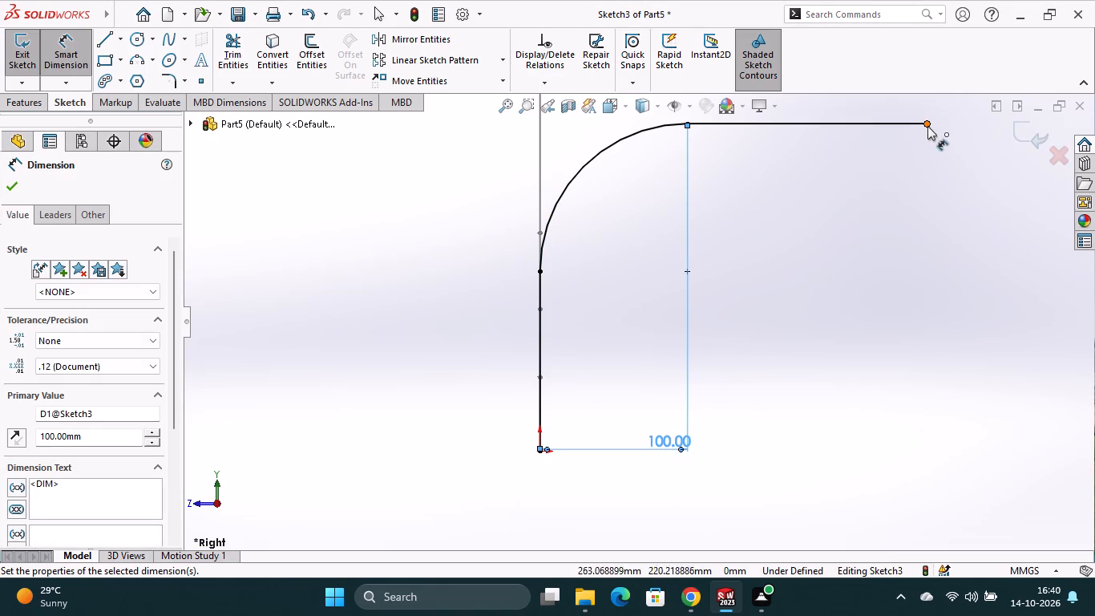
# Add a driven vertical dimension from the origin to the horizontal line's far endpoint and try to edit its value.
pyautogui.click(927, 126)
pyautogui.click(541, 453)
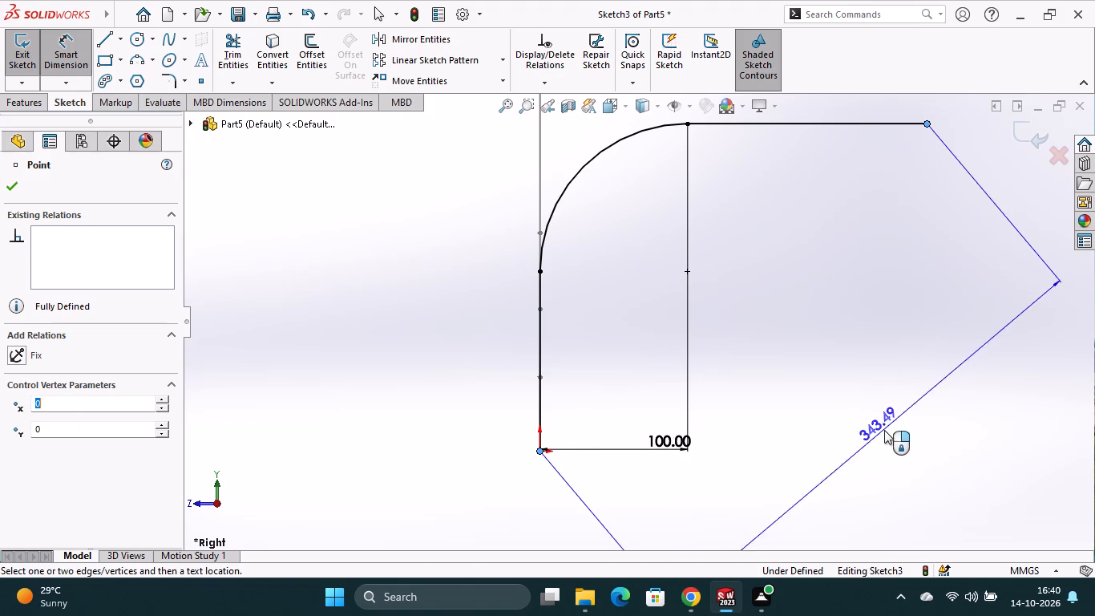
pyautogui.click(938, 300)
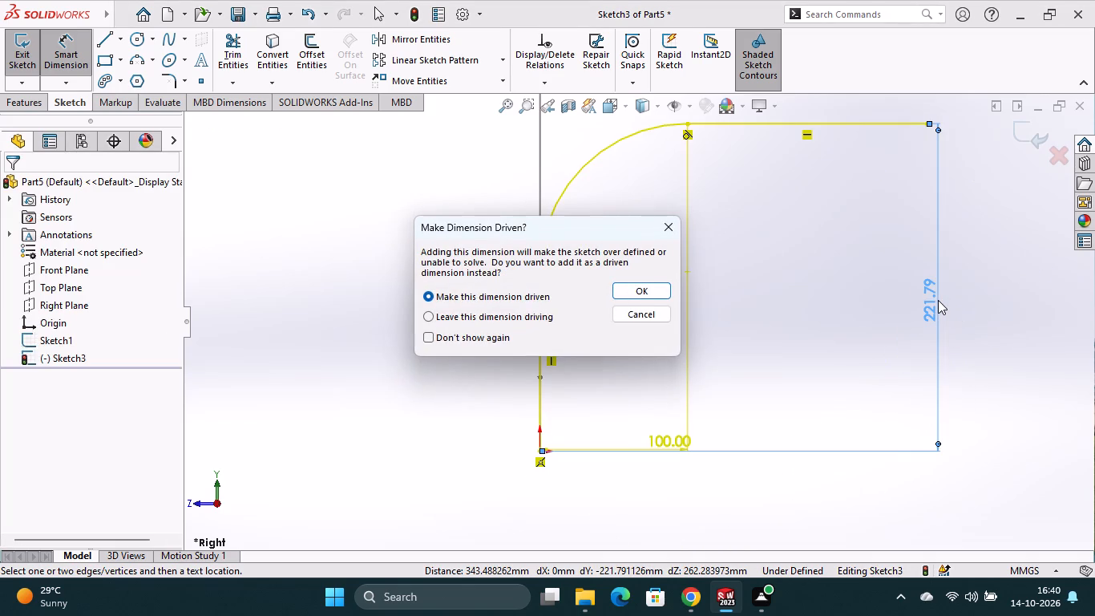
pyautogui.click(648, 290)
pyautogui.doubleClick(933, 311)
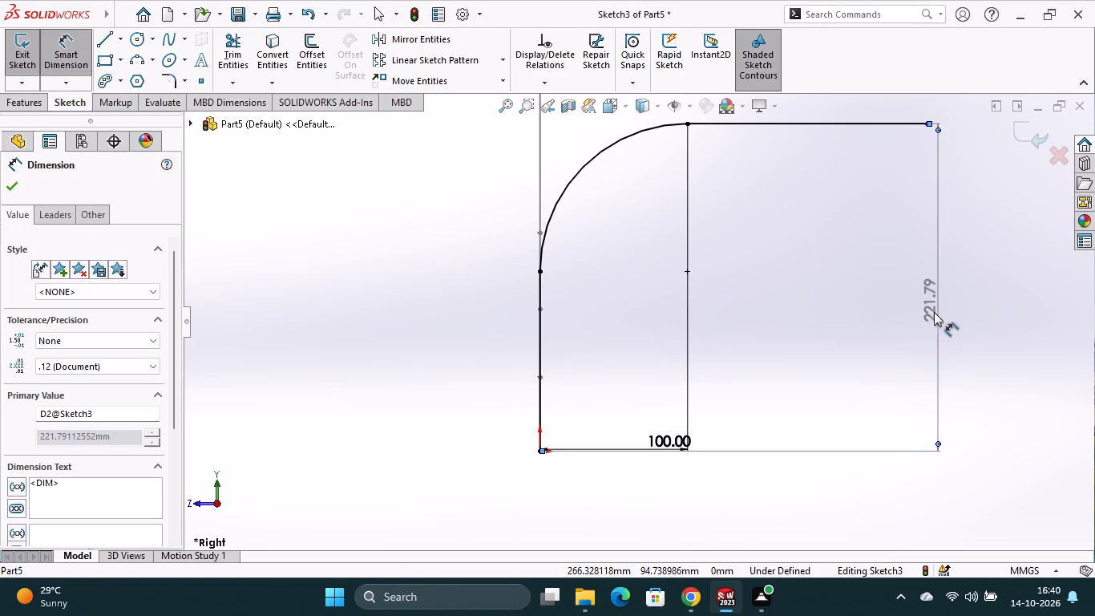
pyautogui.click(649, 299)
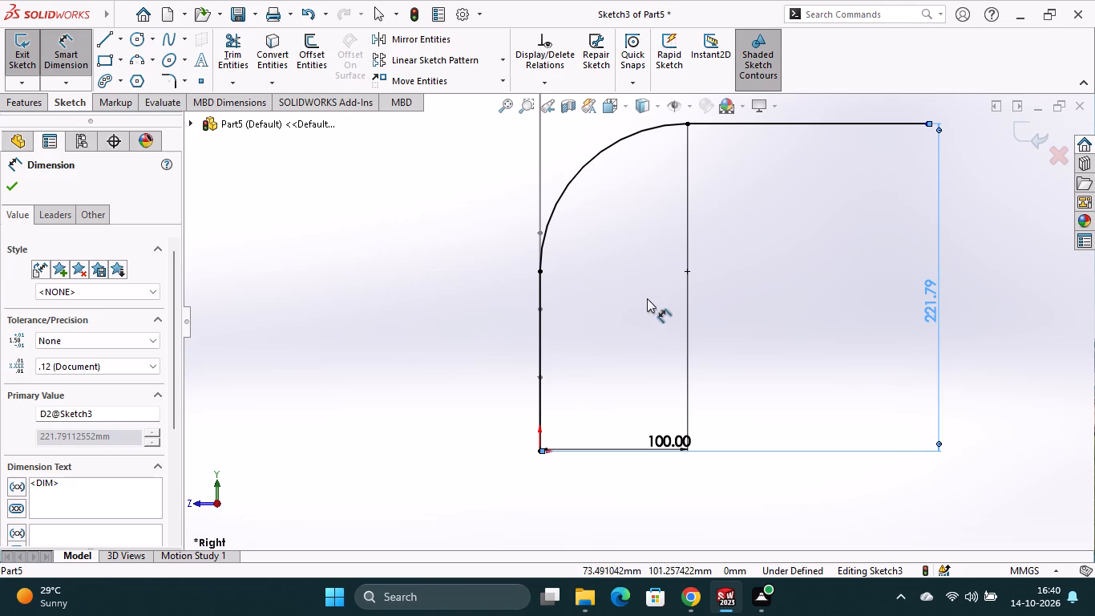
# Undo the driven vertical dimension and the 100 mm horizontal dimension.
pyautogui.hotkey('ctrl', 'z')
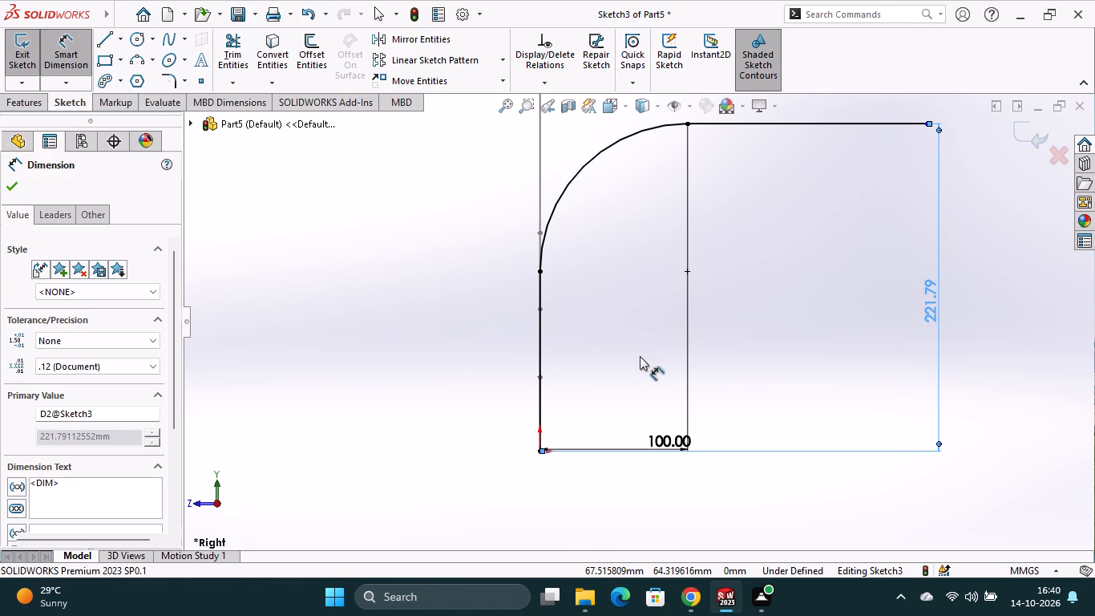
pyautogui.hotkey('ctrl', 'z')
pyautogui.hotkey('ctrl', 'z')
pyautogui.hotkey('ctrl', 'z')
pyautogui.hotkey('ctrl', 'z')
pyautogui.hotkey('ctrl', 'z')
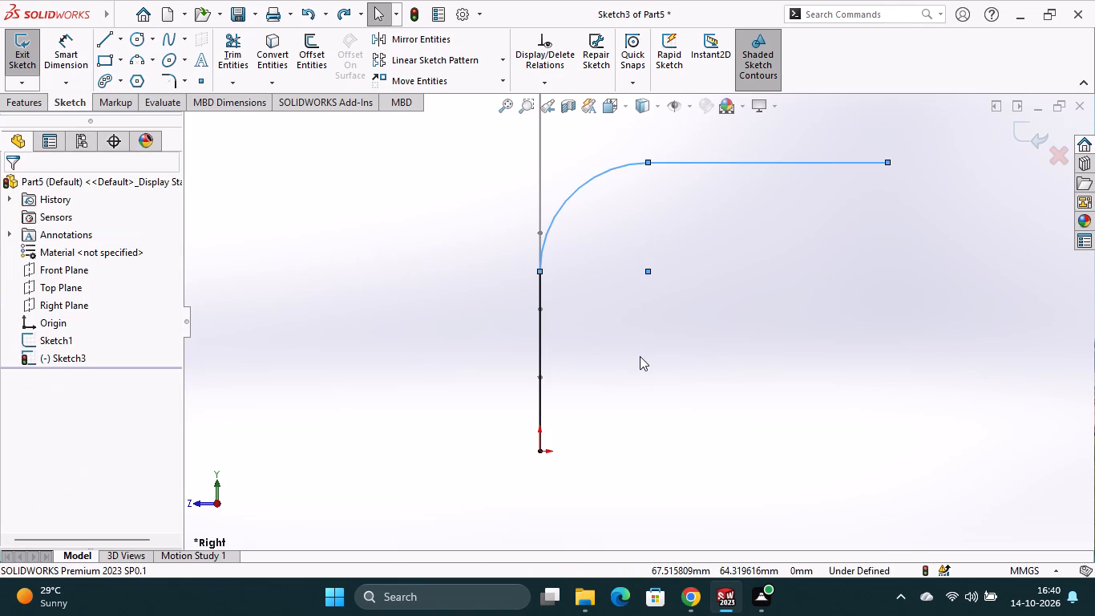
# Undo all the geometry, relations and dimensions in the Right Plane sketch until it is empty.
pyautogui.hotkey('ctrl', 'z')
pyautogui.hotkey('ctrl', 'z')
pyautogui.hotkey('ctrl', 'z')
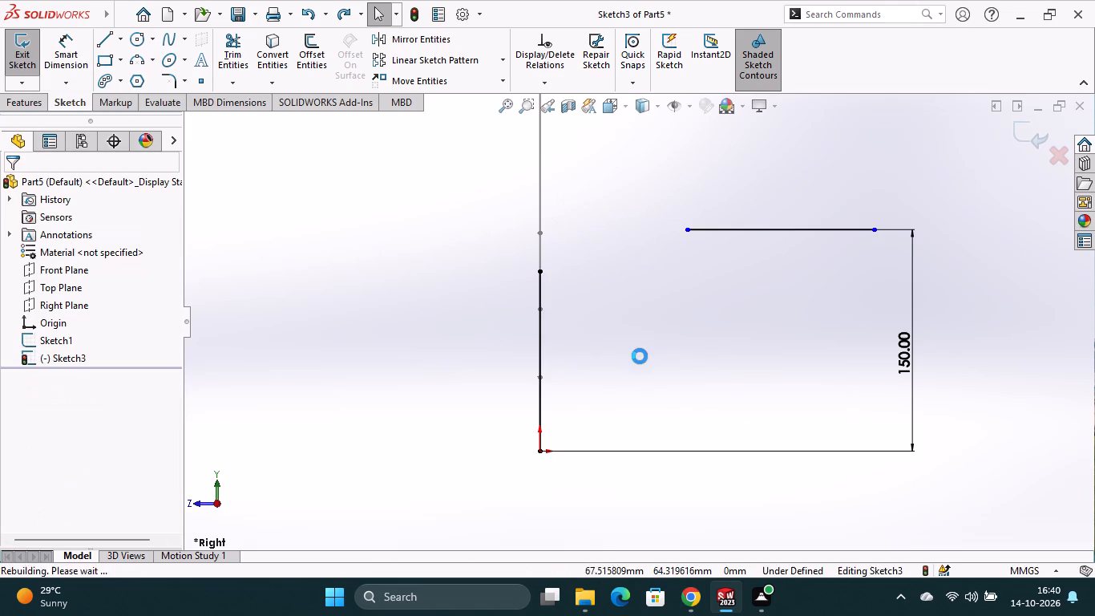
pyautogui.hotkey('ctrl', 'z')
pyautogui.hotkey('ctrl', 'z')
pyautogui.hotkey('ctrl', 'z')
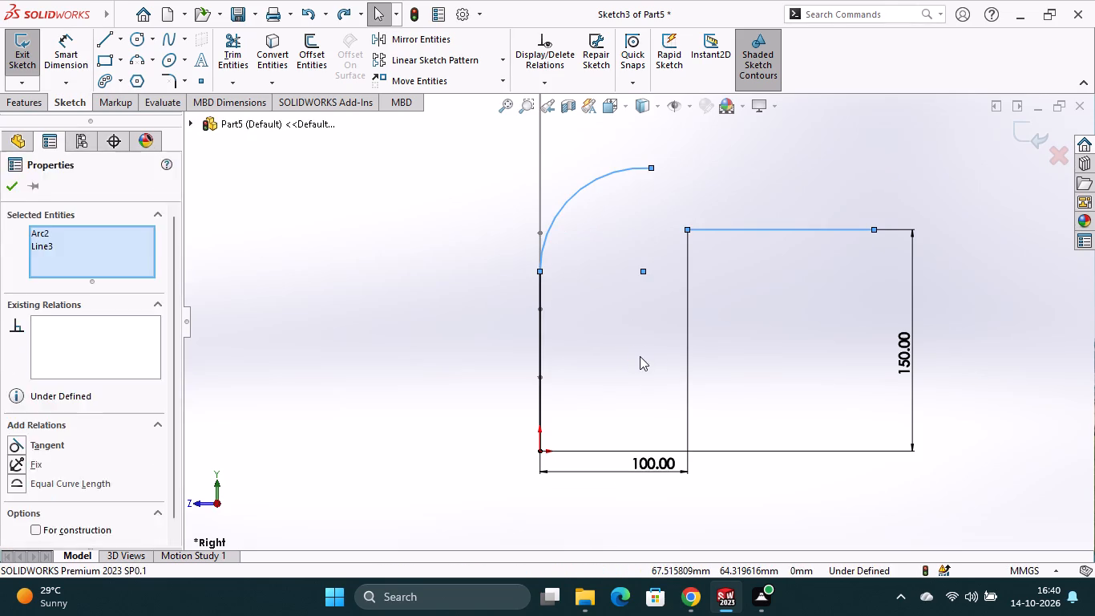
pyautogui.hotkey('ctrl', 'z')
pyautogui.hotkey('ctrl', 'z')
pyautogui.hotkey('ctrl', 'z')
pyautogui.hotkey('ctrl', 'z')
pyautogui.hotkey('ctrl', 'z')
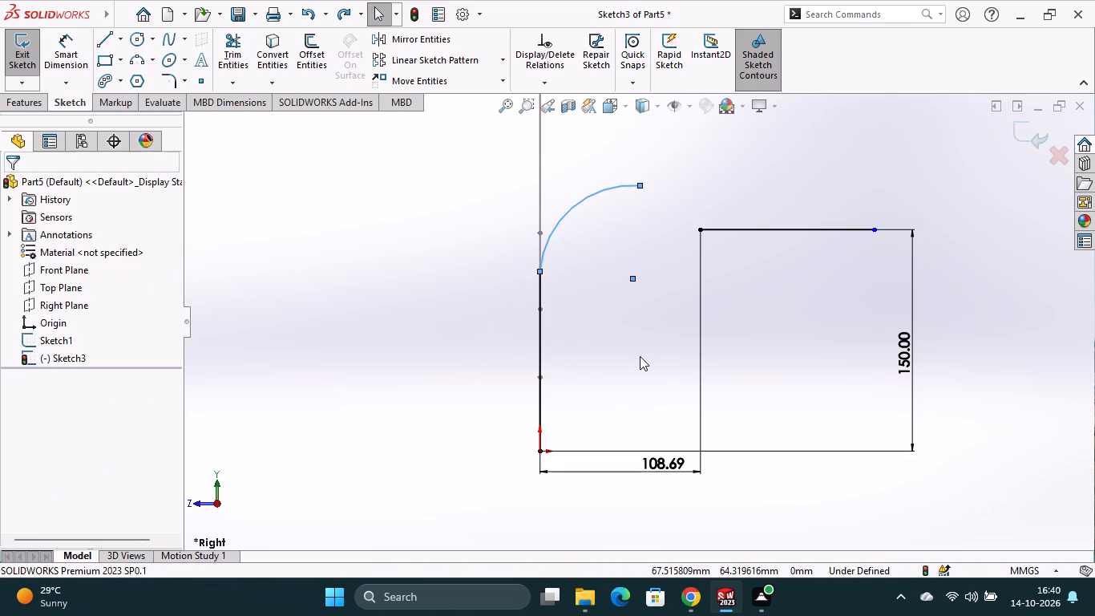
pyautogui.hotkey('ctrl', 'z')
pyautogui.hotkey('ctrl', 'z')
pyautogui.hotkey('ctrl', 'z')
pyautogui.hotkey('ctrl', 'z')
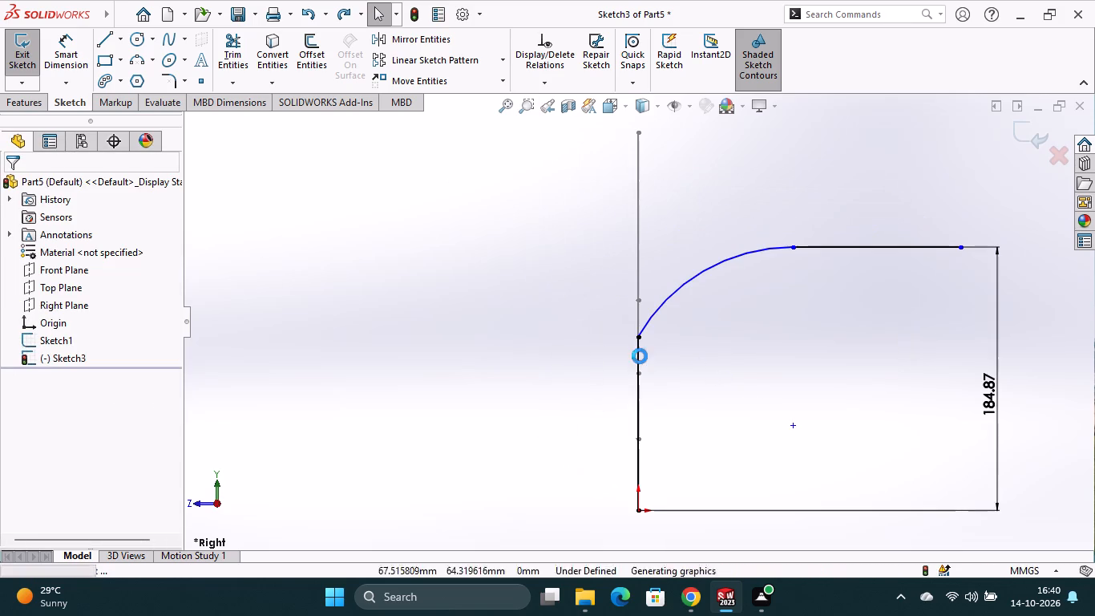
pyautogui.hotkey('ctrl', 'z')
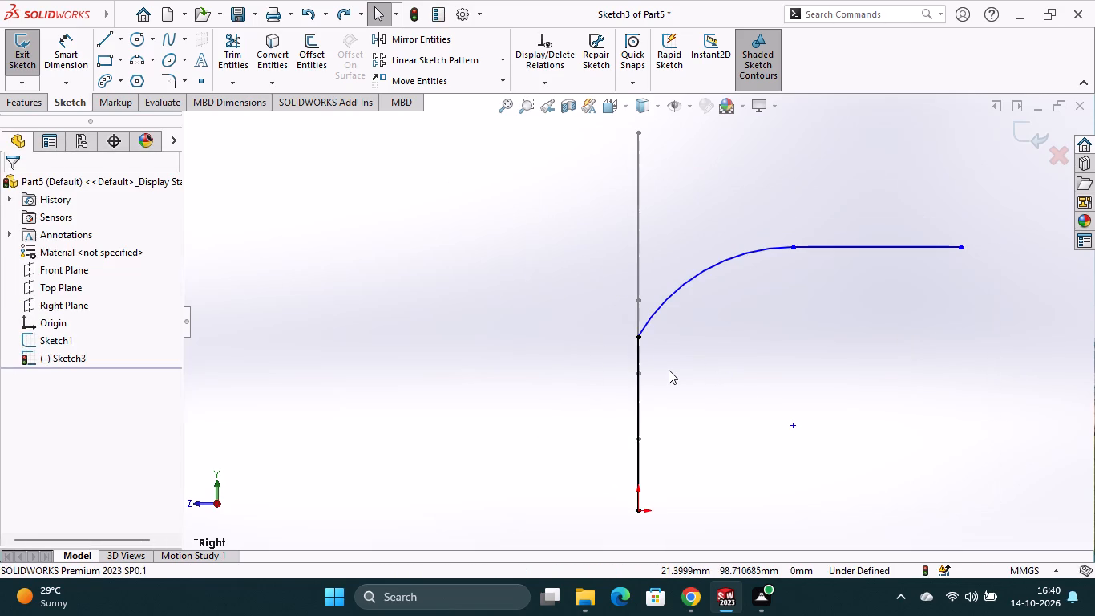
pyautogui.hotkey('ctrl', 'z')
pyautogui.hotkey('ctrl', 'z')
pyautogui.hotkey('ctrl', 'z')
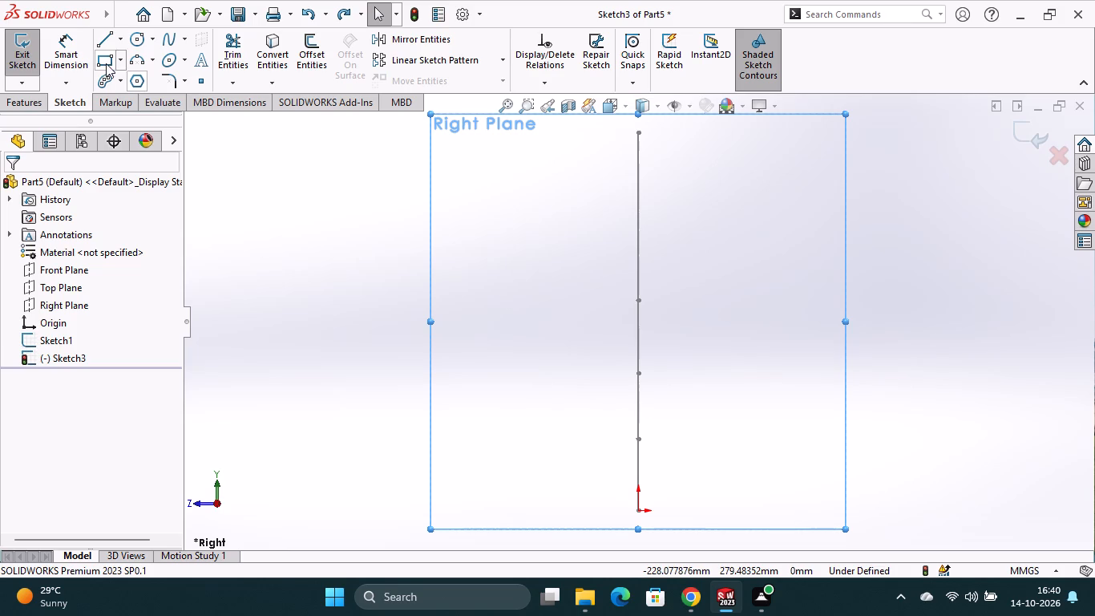
# Sketch a vertical line about 105 mm long upward from the origin.
pyautogui.click(109, 42)
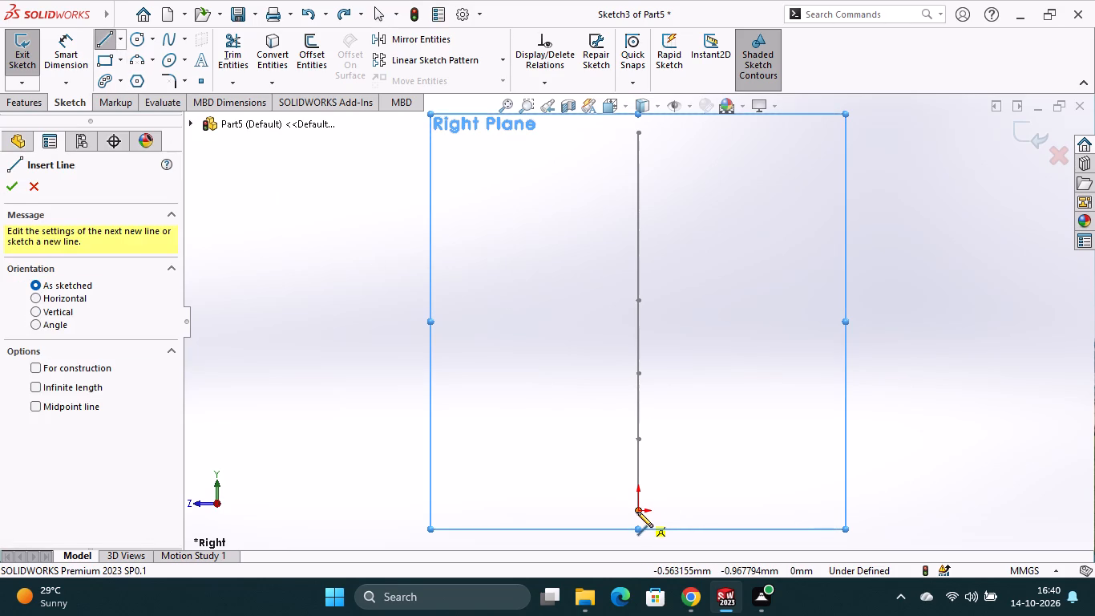
pyautogui.click(637, 512)
pyautogui.click(640, 362)
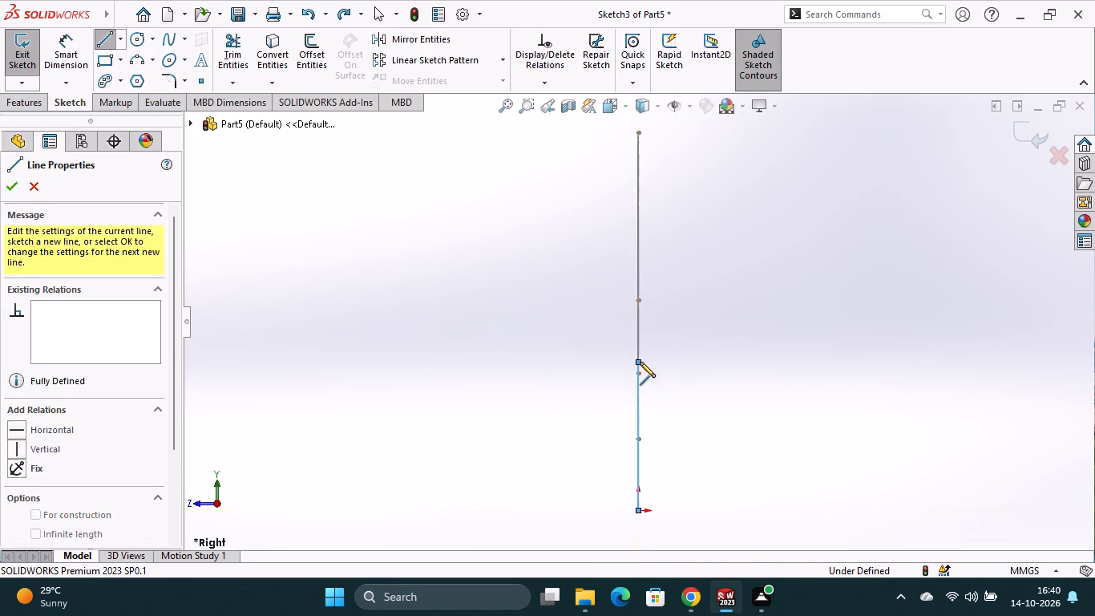
pyautogui.press('Escape')
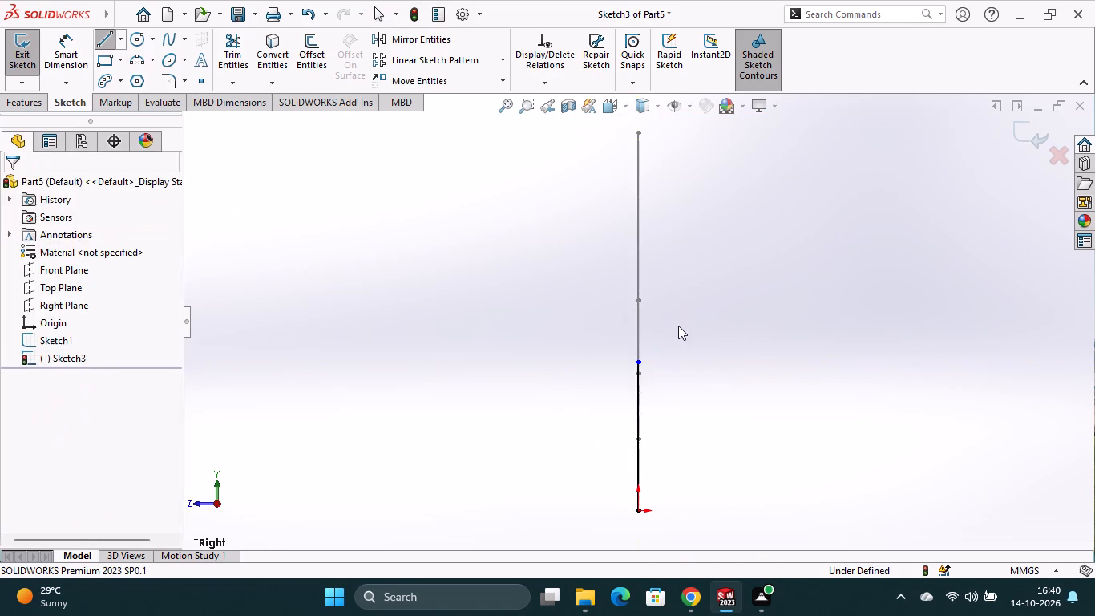
# Draw a three-point arc of about 43 mm radius and 90° from the vertical line's upper endpoint, bulging up and away from its center.
pyautogui.click(136, 61)
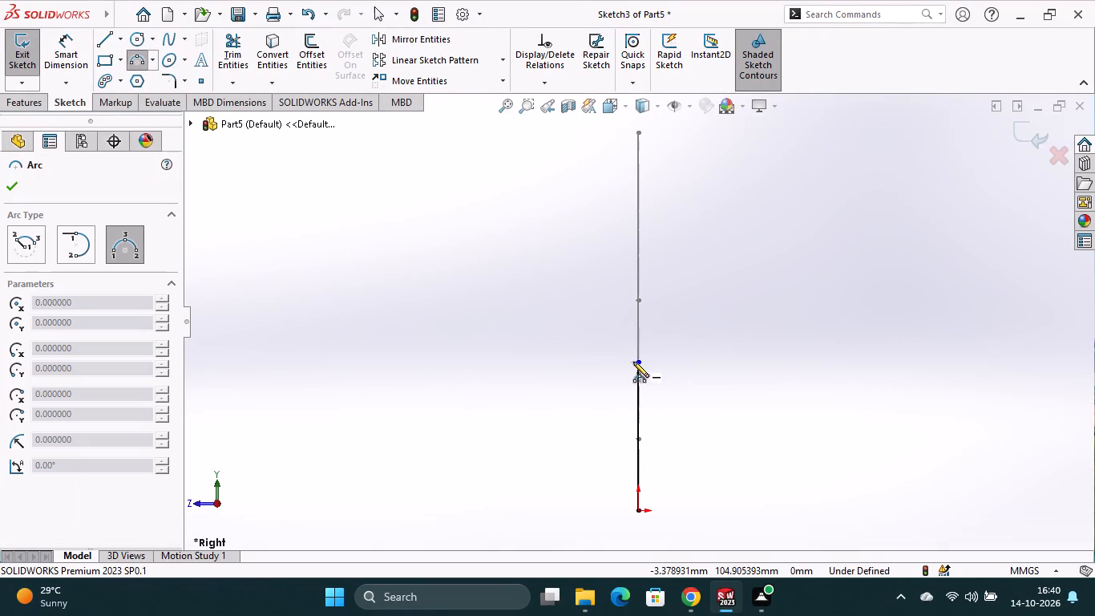
pyautogui.click(638, 360)
pyautogui.click(705, 306)
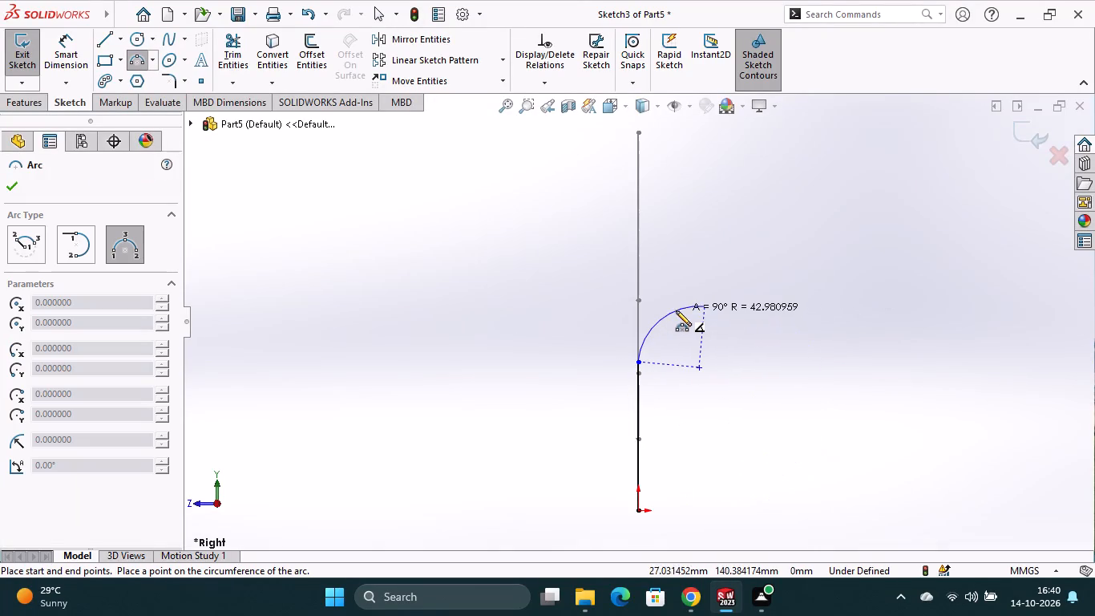
pyautogui.click(677, 310)
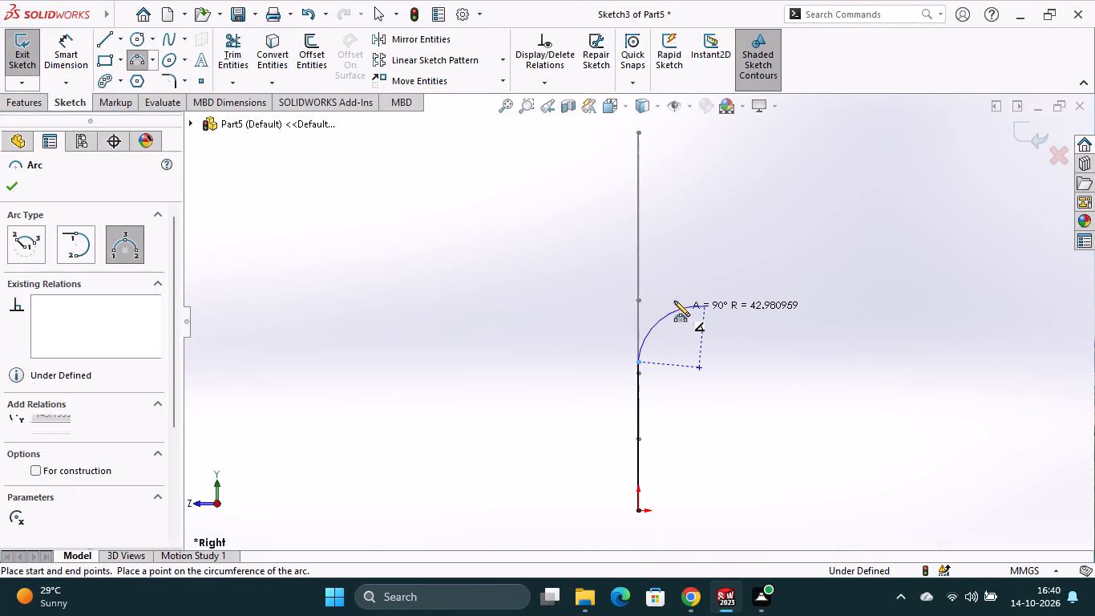
pyautogui.press('Escape')
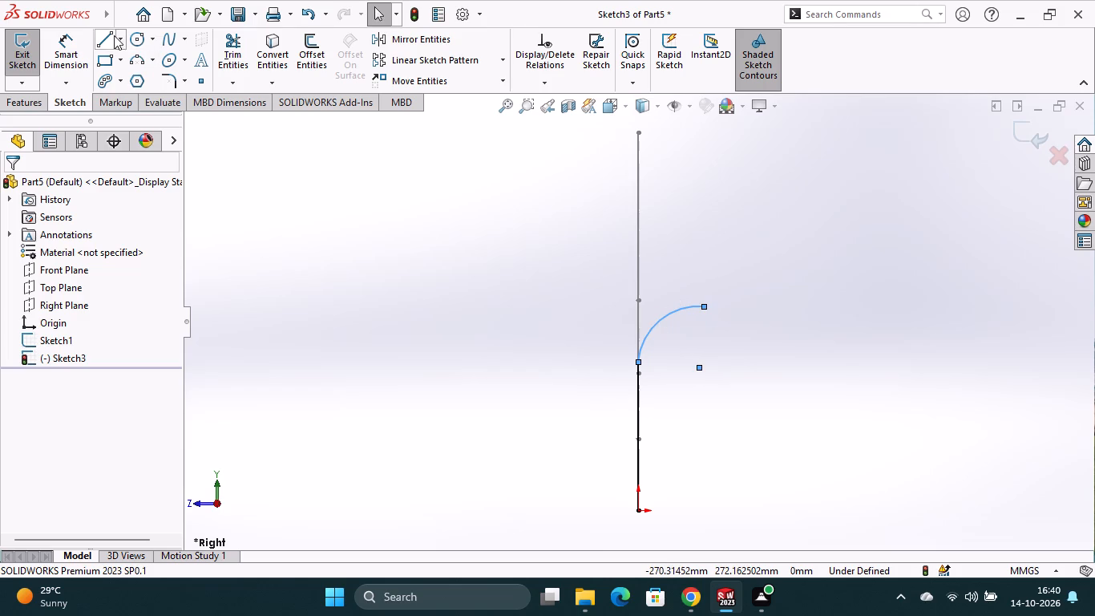
# Sketch a horizontal line about 86 mm long outward from the arc's free end.
pyautogui.click(110, 41)
pyautogui.click(705, 306)
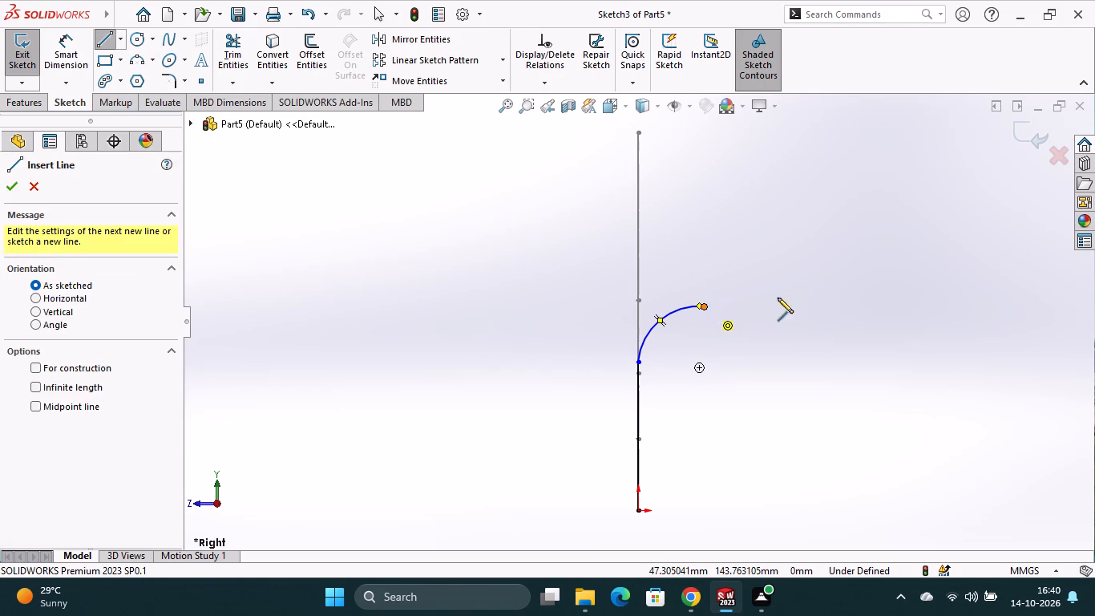
pyautogui.click(827, 306)
pyautogui.press('Escape')
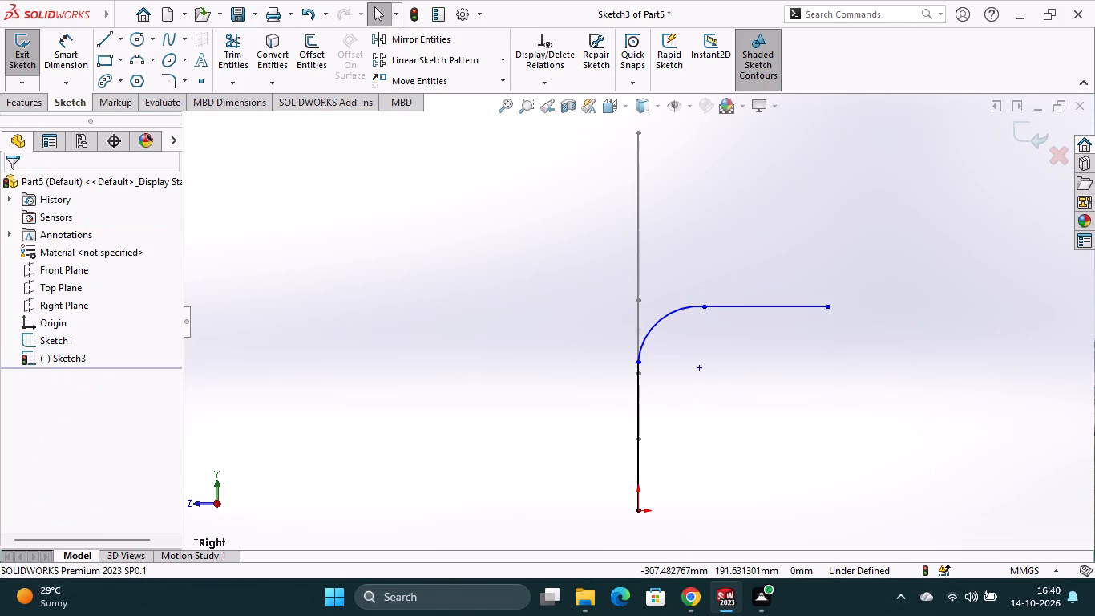
# Dimension the horizontal distance from the origin to the joint between the arc and horizontal line as 100 mm.
pyautogui.click(75, 58)
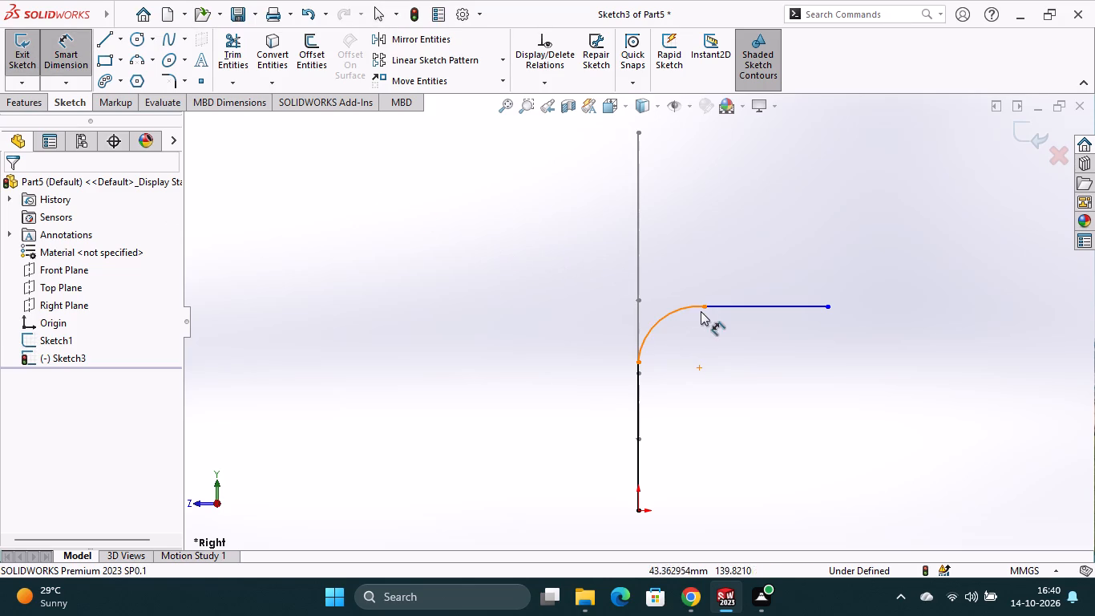
pyautogui.click(704, 307)
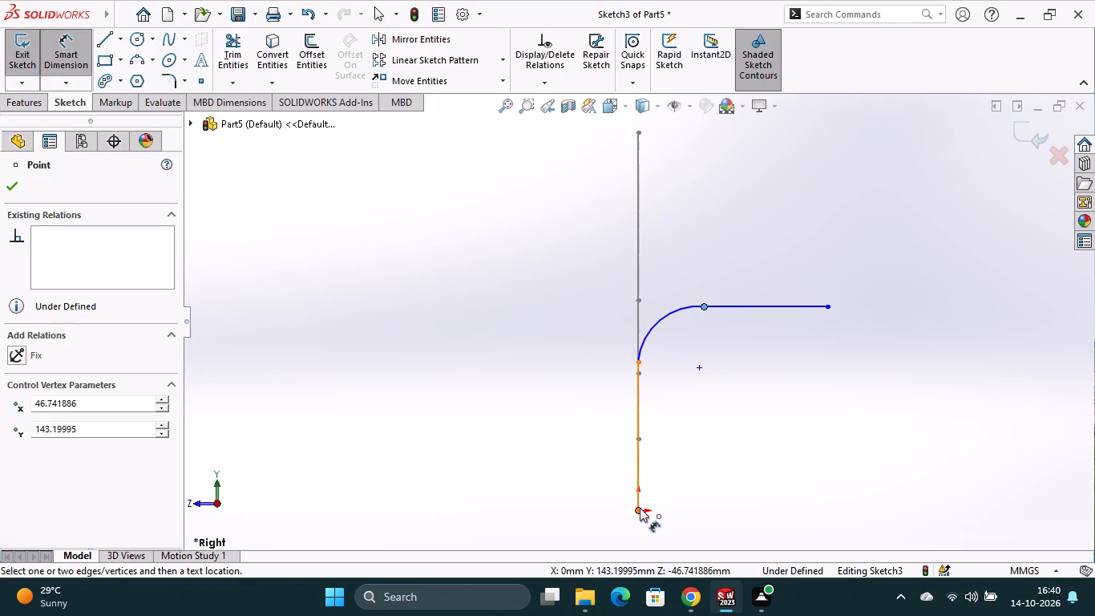
pyautogui.click(640, 509)
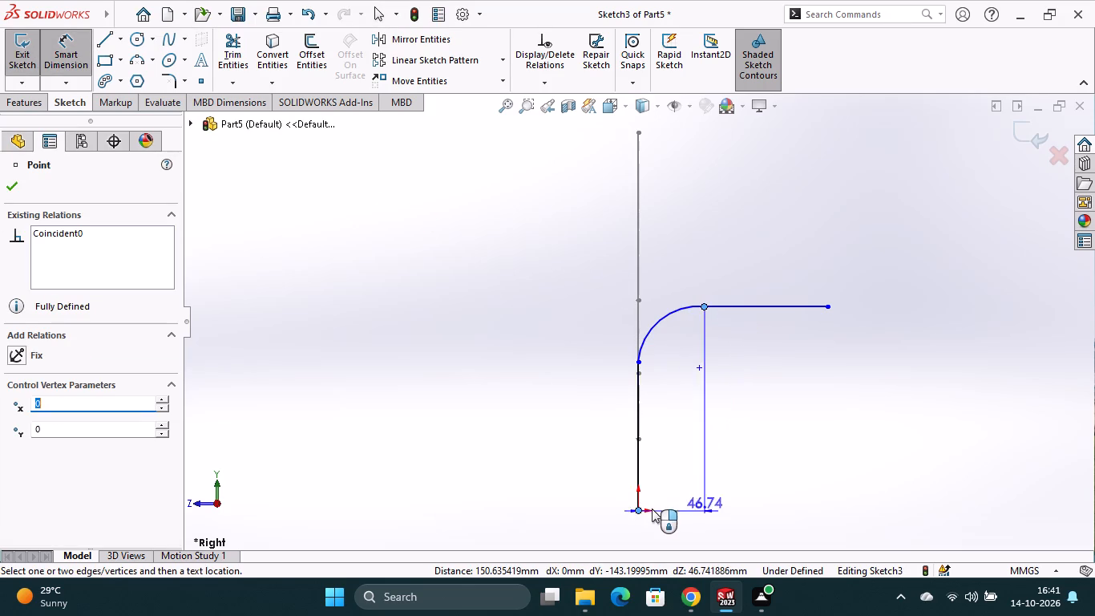
pyautogui.scroll(1, 652, 508)
pyautogui.click(667, 532)
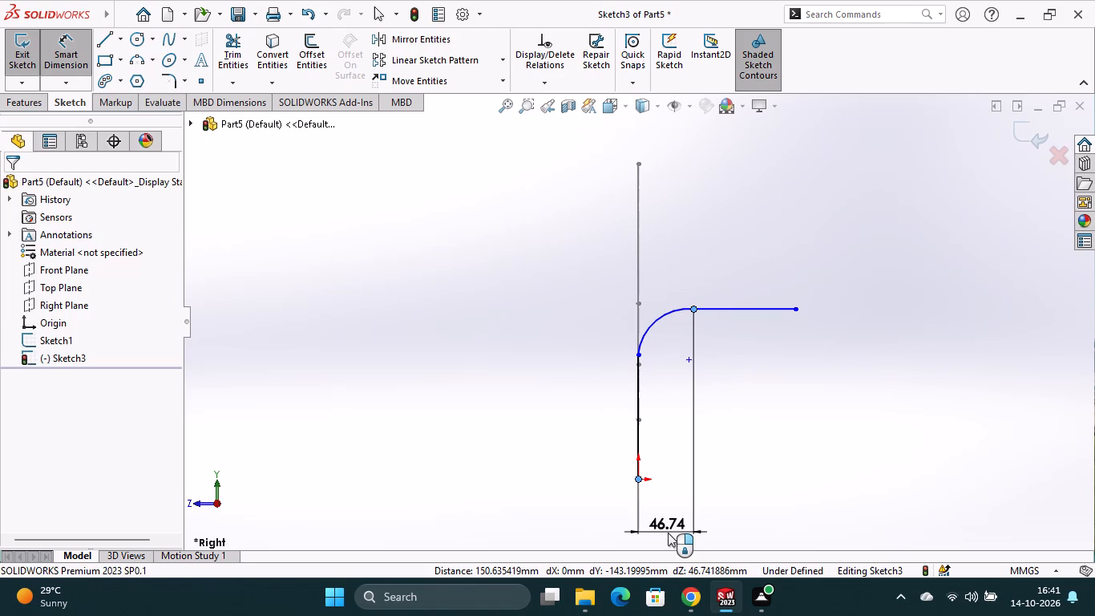
pyautogui.write('100')
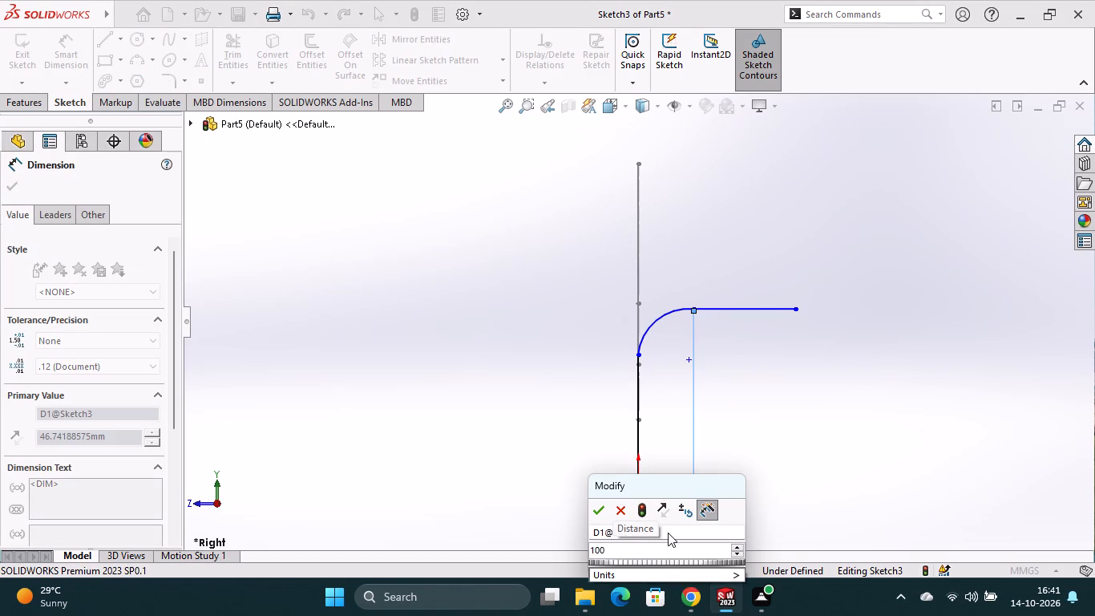
pyautogui.press('Return')
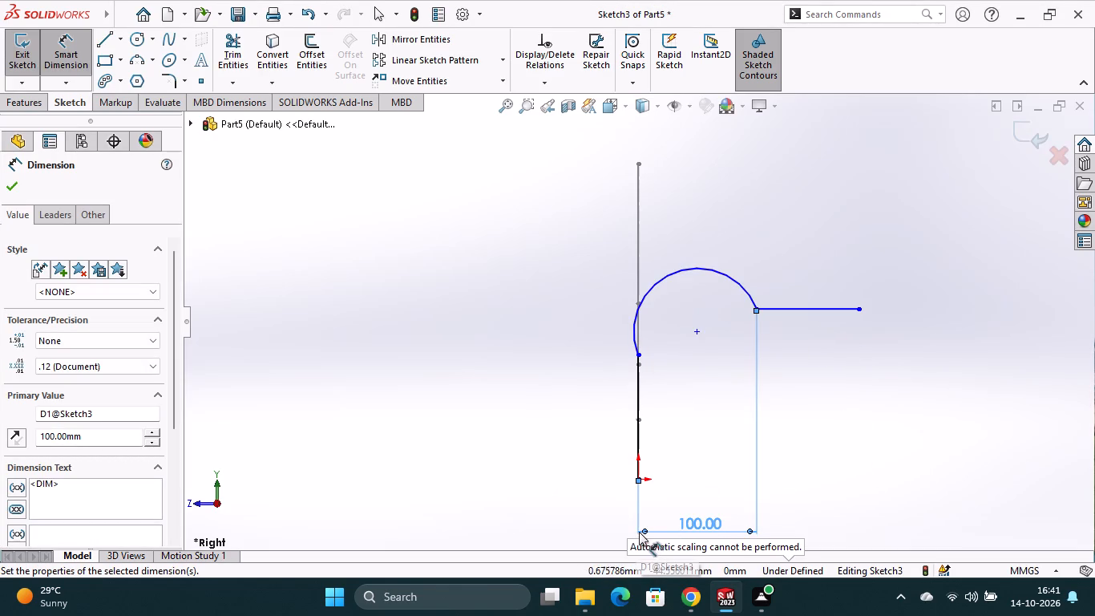
# Dimension the vertical distance from the origin to the horizontal line's far endpoint as 150 mm.
pyautogui.click(859, 310)
pyautogui.click(637, 479)
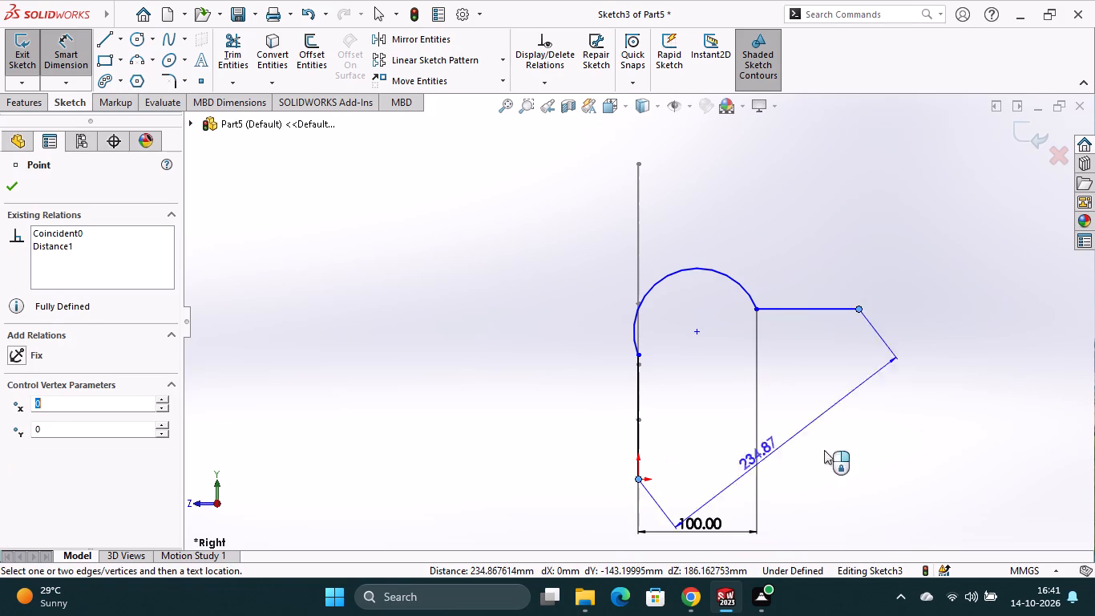
pyautogui.click(904, 395)
pyautogui.write('150')
pyautogui.press('Return')
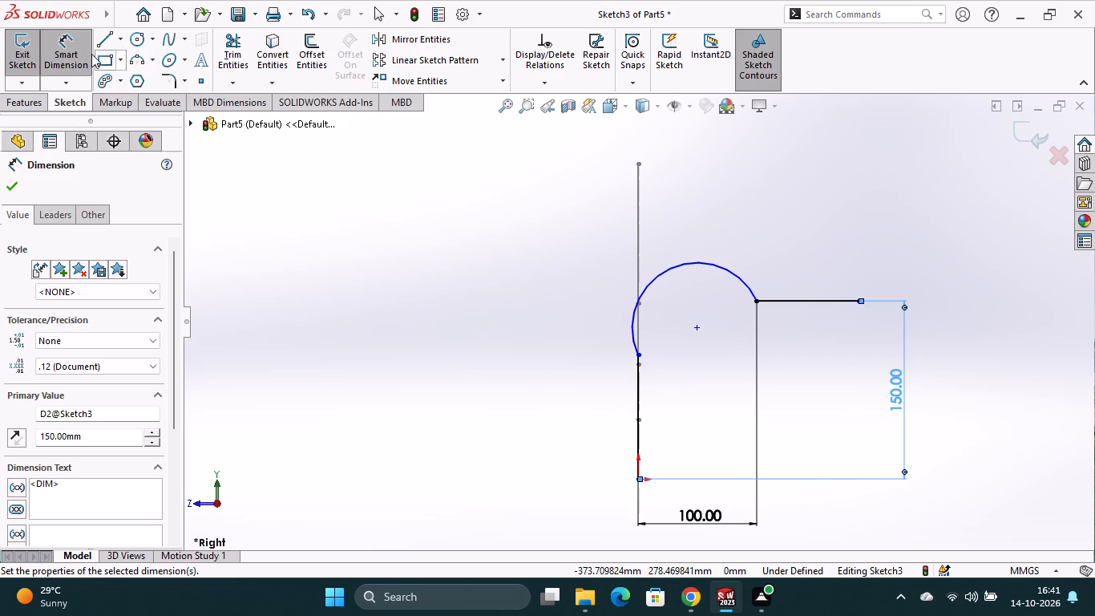
# Dimension the arc's radius as 70 mm.
pyautogui.click(674, 267)
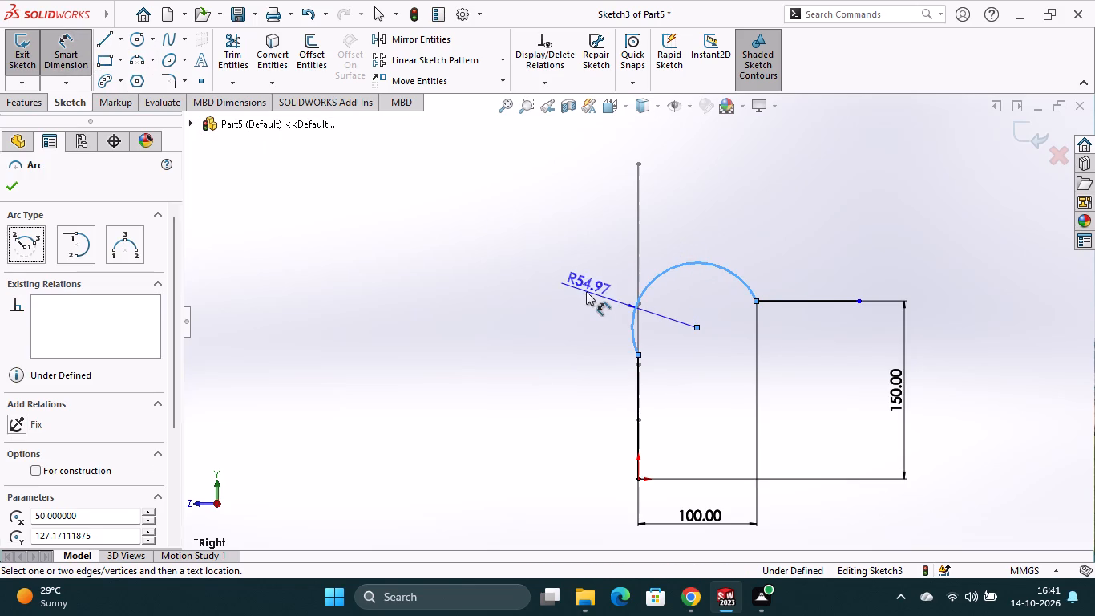
pyautogui.click(585, 294)
pyautogui.write('70')
pyautogui.press('Return')
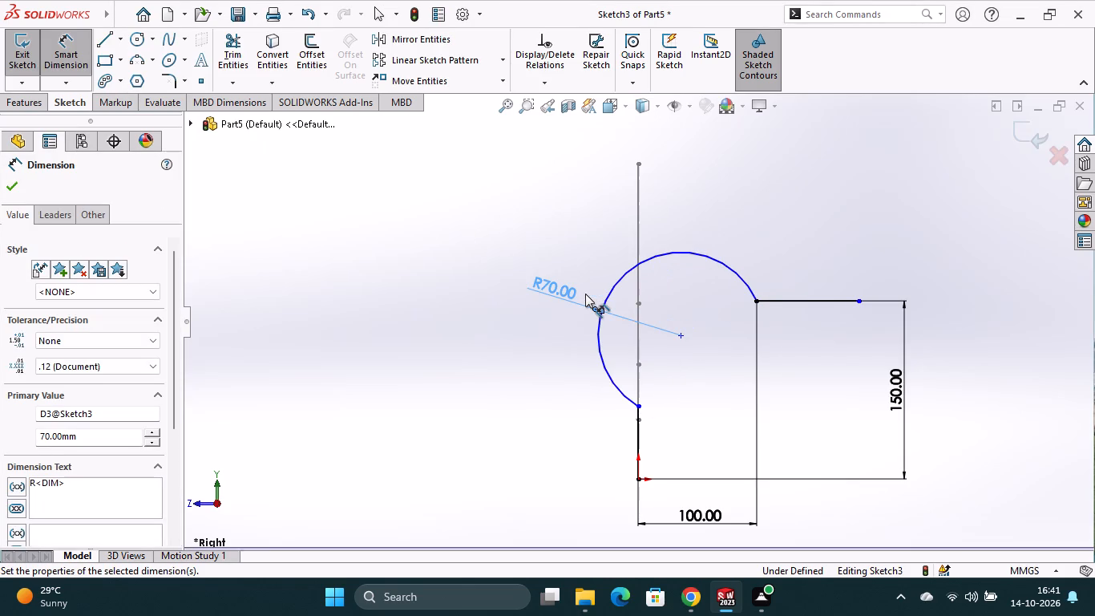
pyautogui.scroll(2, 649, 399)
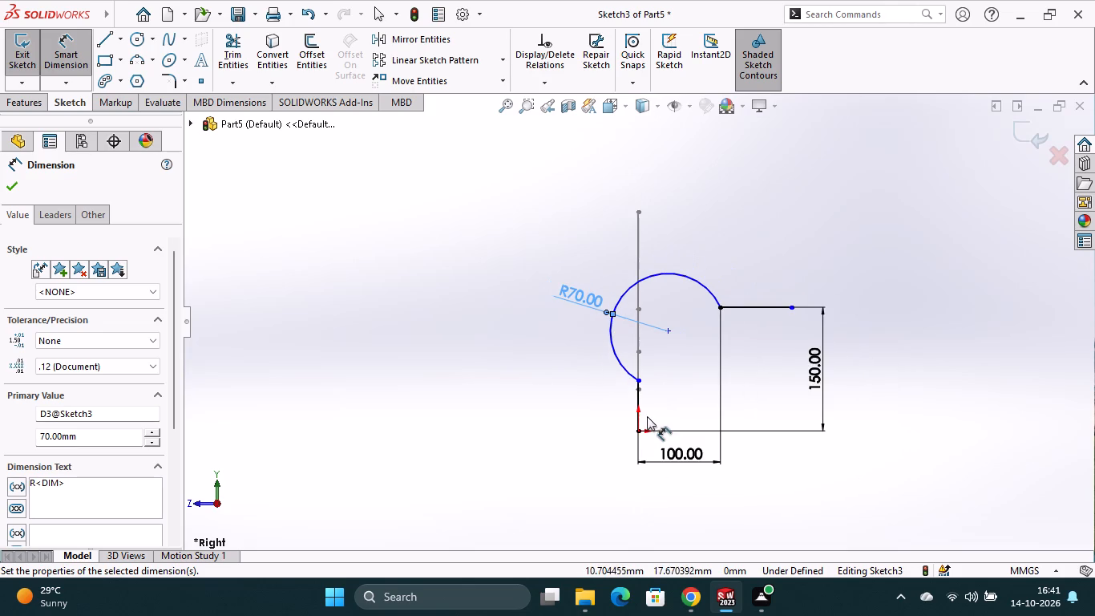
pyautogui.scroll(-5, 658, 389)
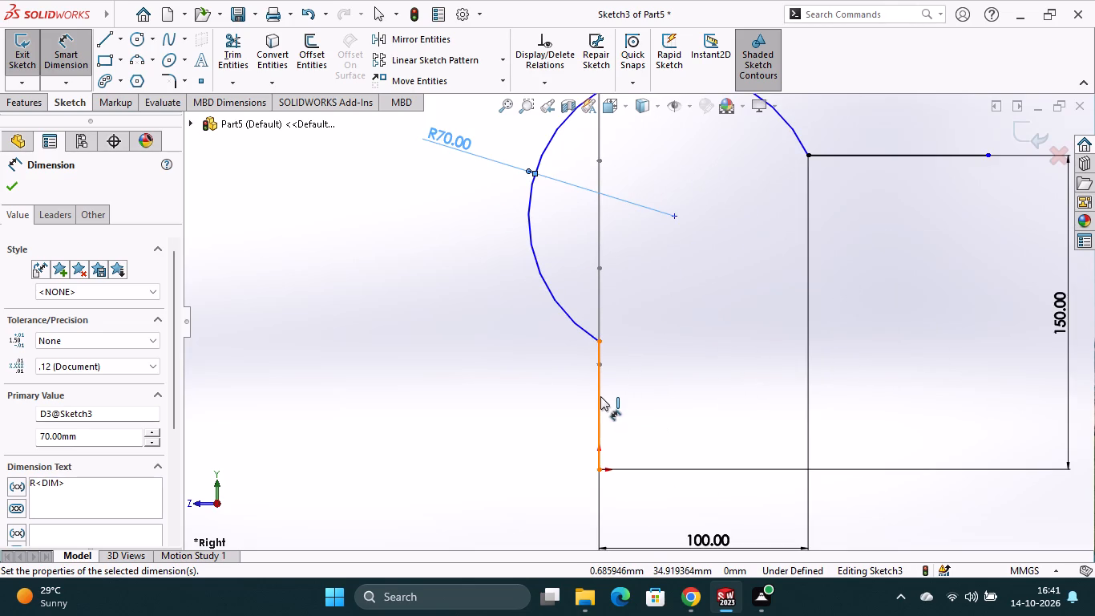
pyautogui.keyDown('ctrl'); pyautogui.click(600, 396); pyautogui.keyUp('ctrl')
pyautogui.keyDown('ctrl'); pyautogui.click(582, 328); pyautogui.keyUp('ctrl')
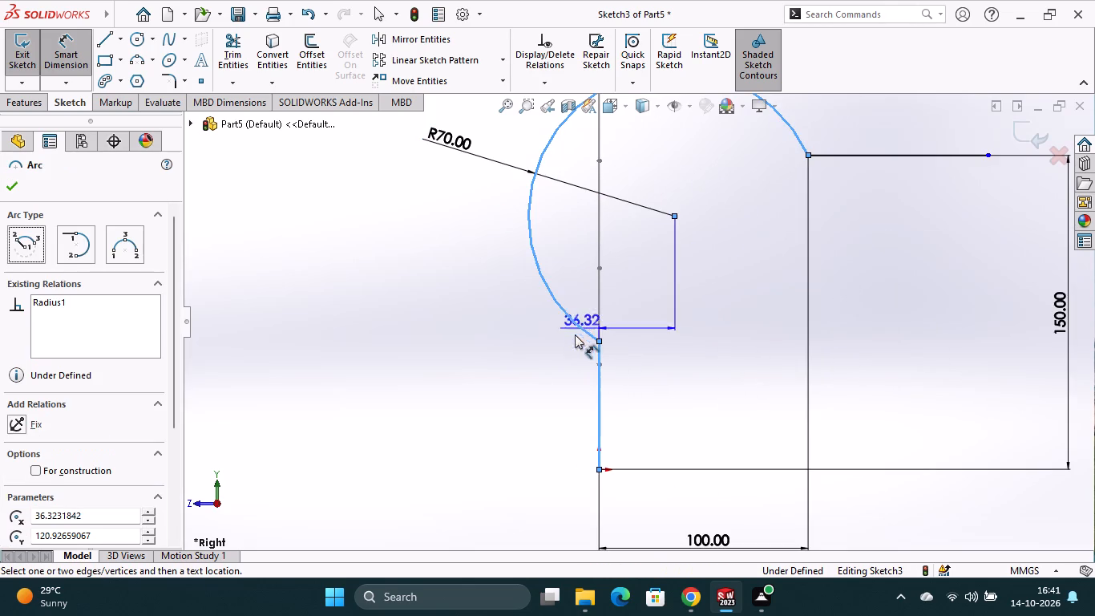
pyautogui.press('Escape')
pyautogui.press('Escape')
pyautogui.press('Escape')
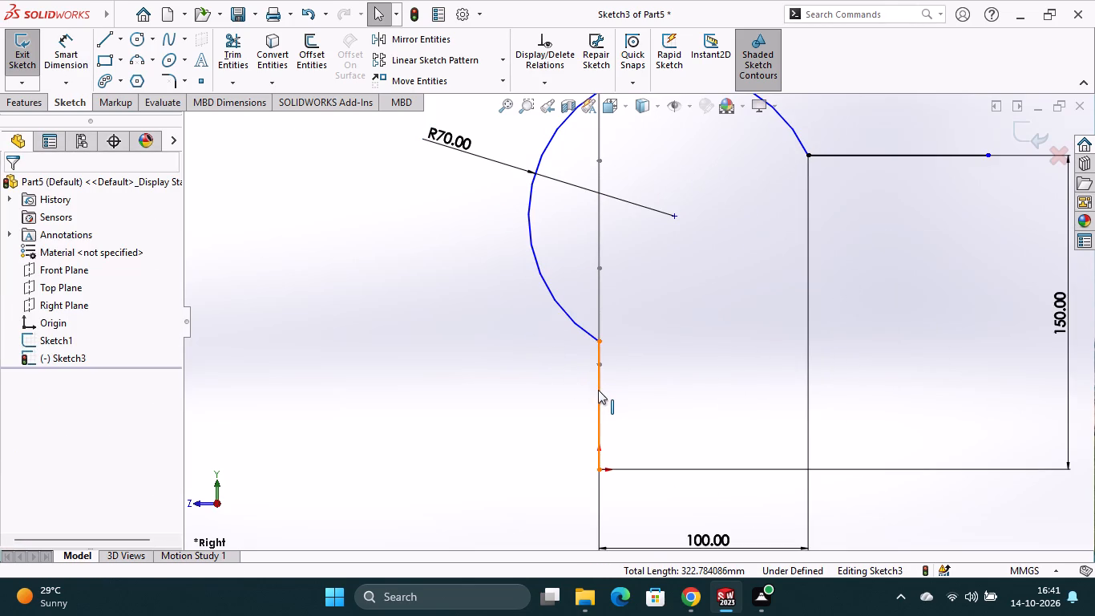
# Add a tangent relation between the arc and the vertical line.
pyautogui.keyDown('ctrl'); pyautogui.click(598, 390); pyautogui.keyUp('ctrl')
pyautogui.keyDown('ctrl'); pyautogui.click(580, 326); pyautogui.keyUp('ctrl')
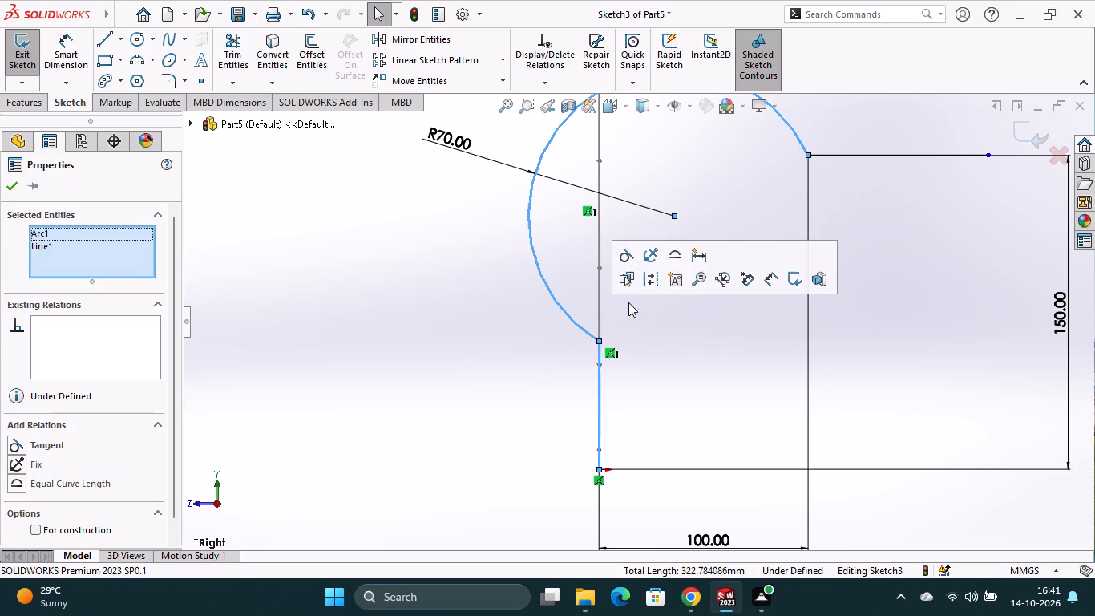
pyautogui.click(628, 257)
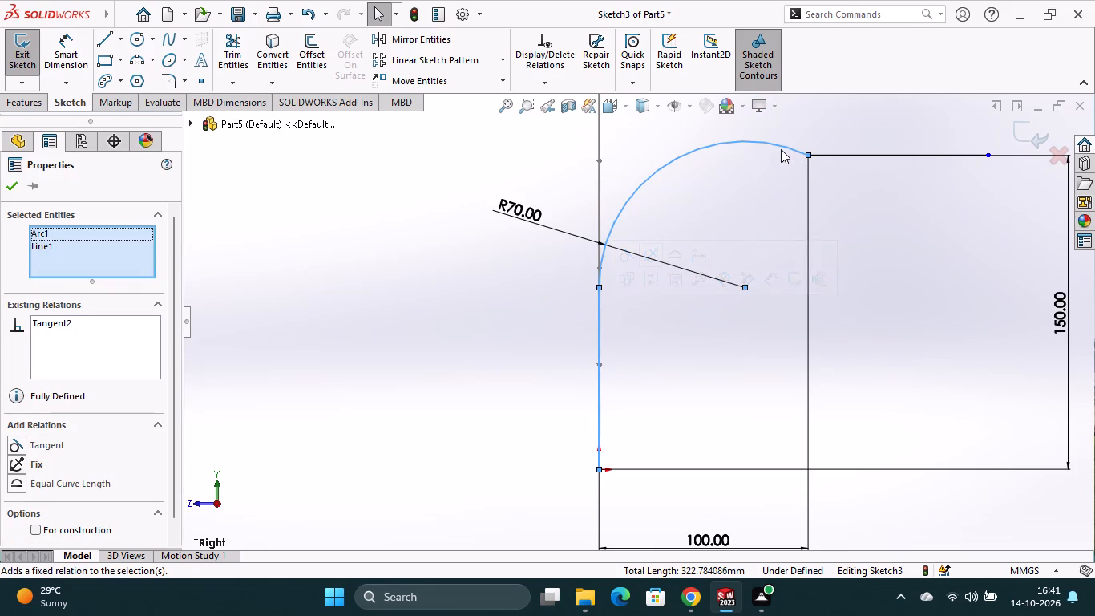
# Try to add a tangent relation between the arc and the horizontal line.
pyautogui.click(781, 147)
pyautogui.click(835, 154)
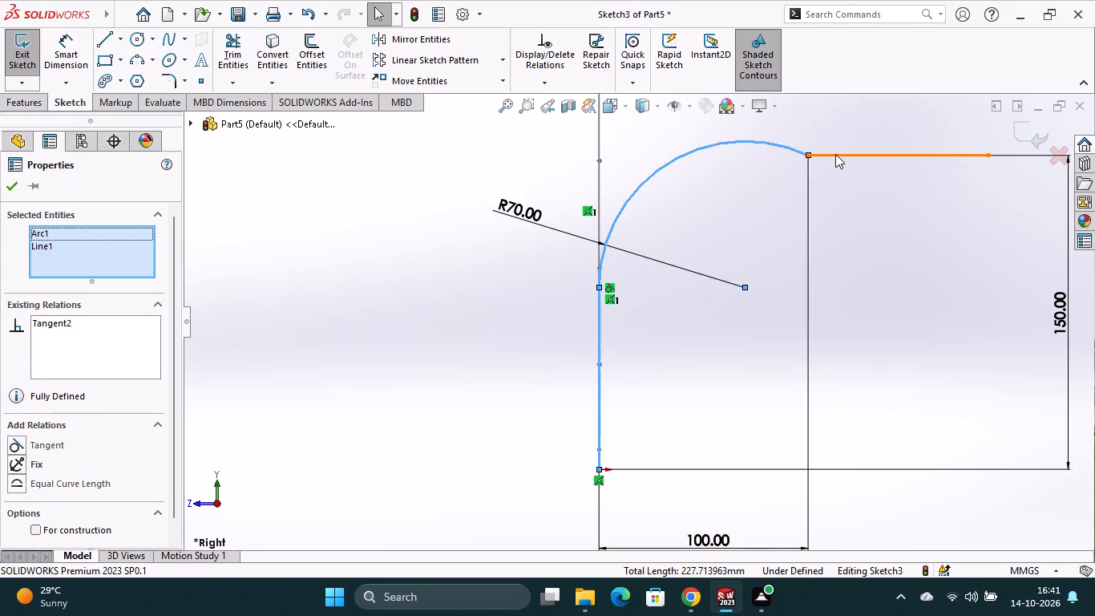
pyautogui.keyDown('ctrl'); pyautogui.click(744, 145); pyautogui.keyUp('ctrl')
pyautogui.click(789, 77)
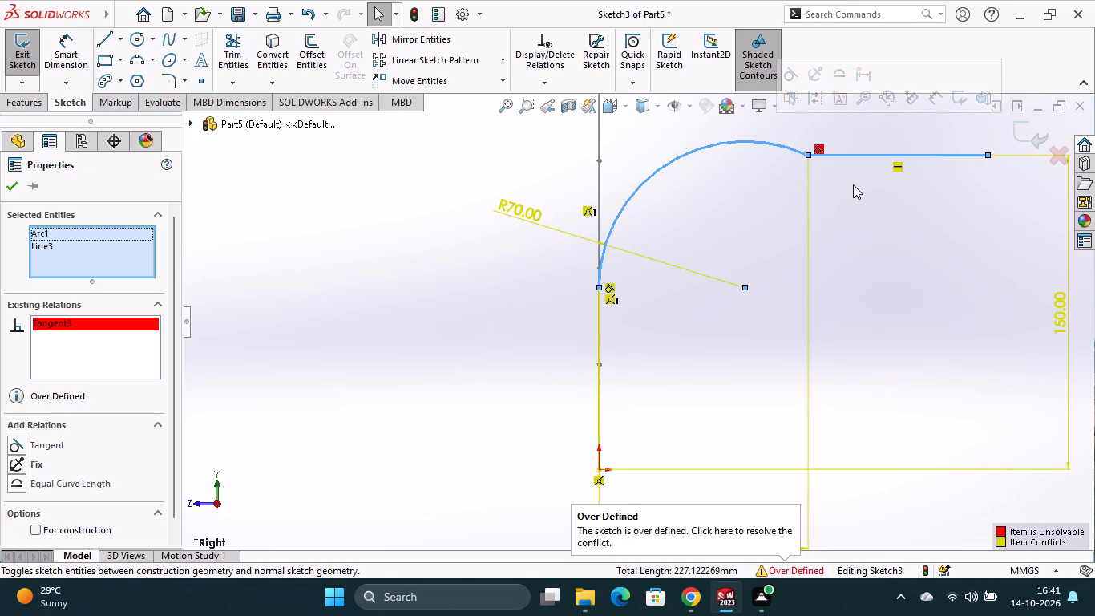
pyautogui.click(10, 184)
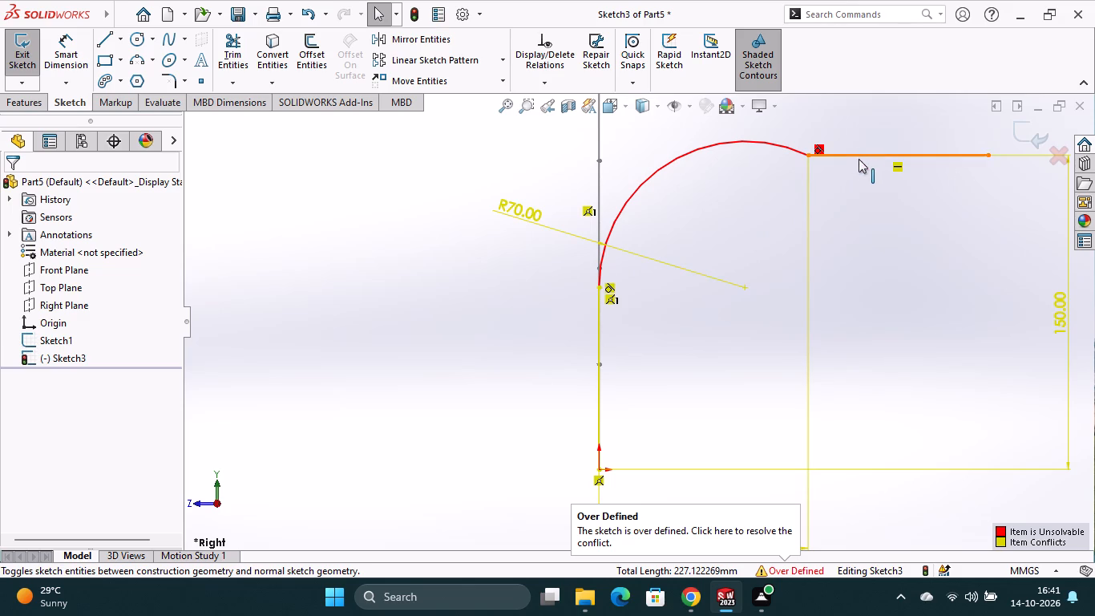
pyautogui.click(825, 217)
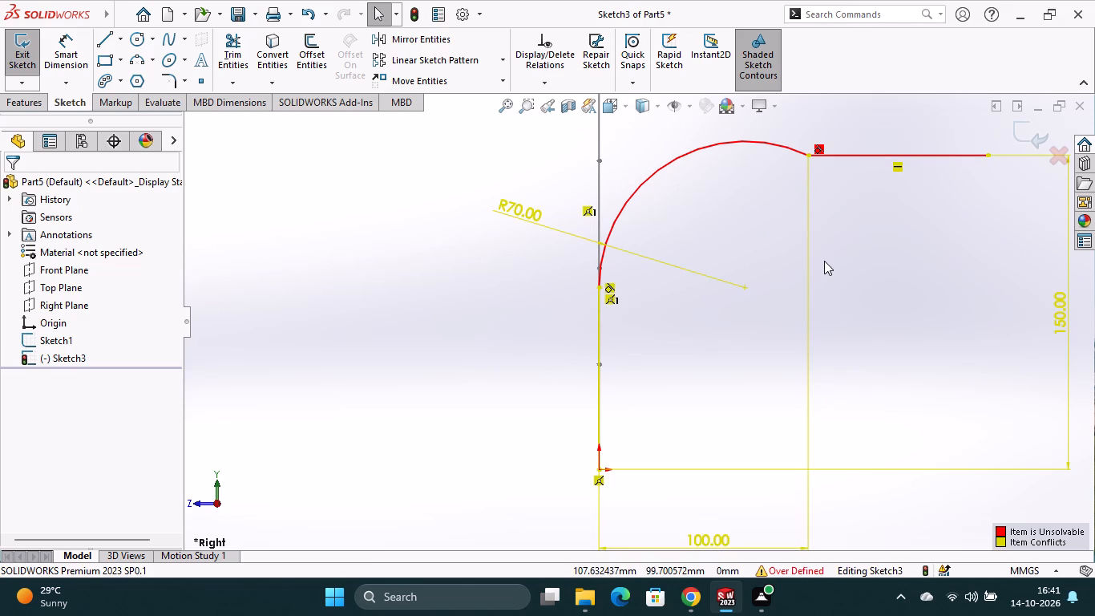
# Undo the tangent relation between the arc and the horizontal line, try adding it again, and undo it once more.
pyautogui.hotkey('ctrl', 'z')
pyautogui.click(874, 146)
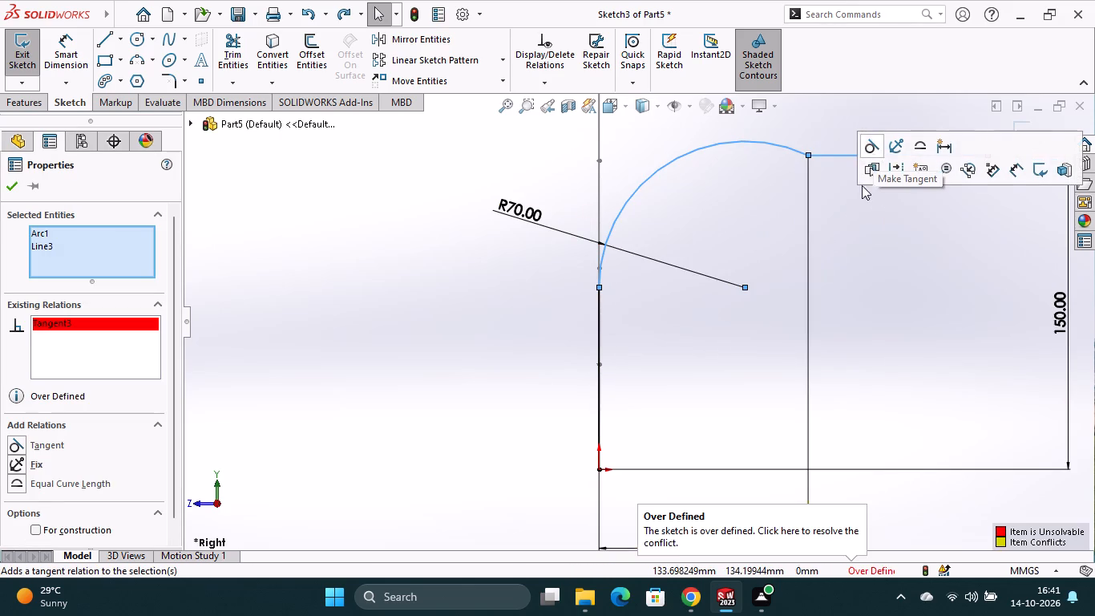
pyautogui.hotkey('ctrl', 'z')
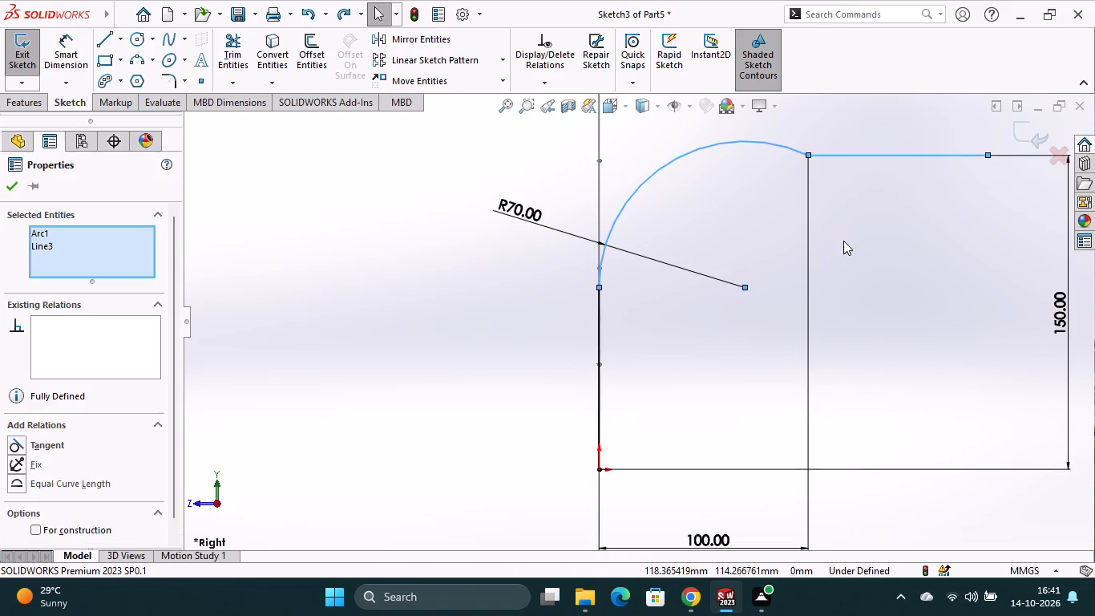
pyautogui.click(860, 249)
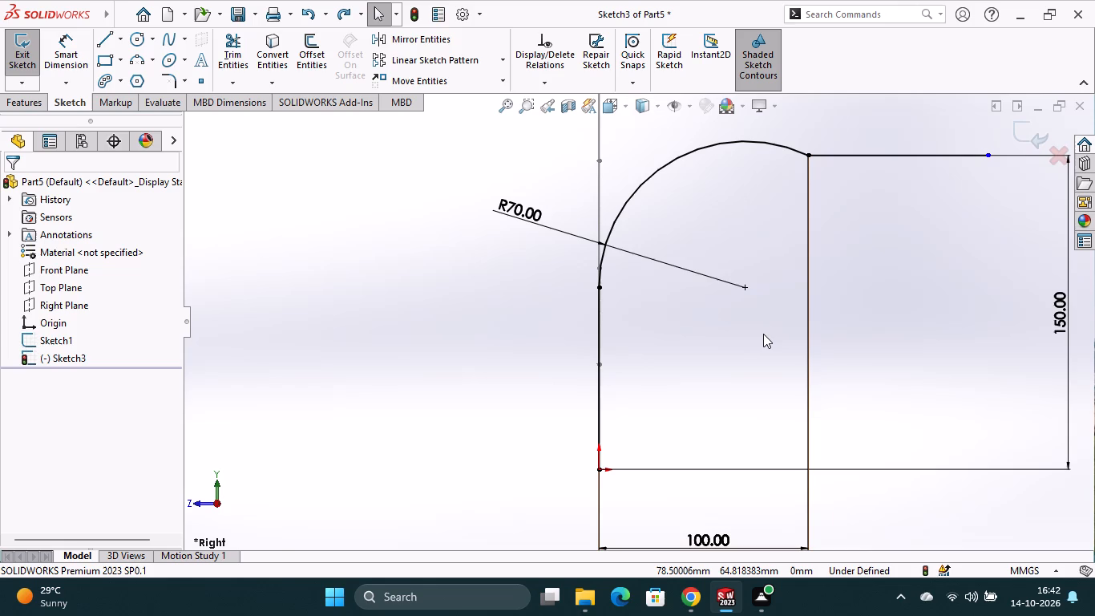
# Delete the 150 mm vertical dimension and the horizontal line joined to the arc's end.
pyautogui.scroll(2, 928, 213)
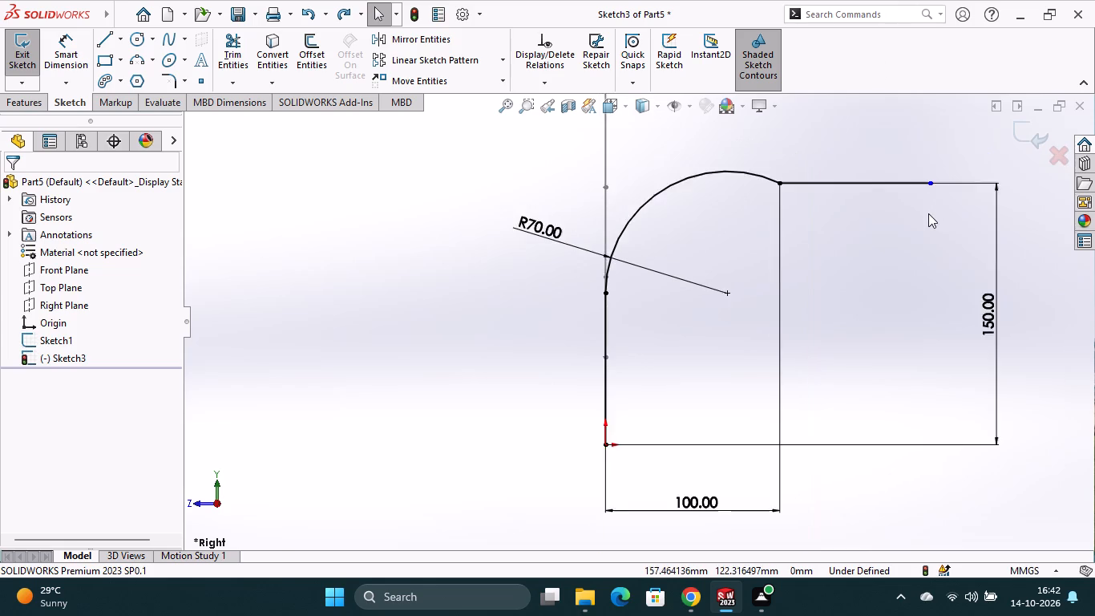
pyautogui.click(821, 205)
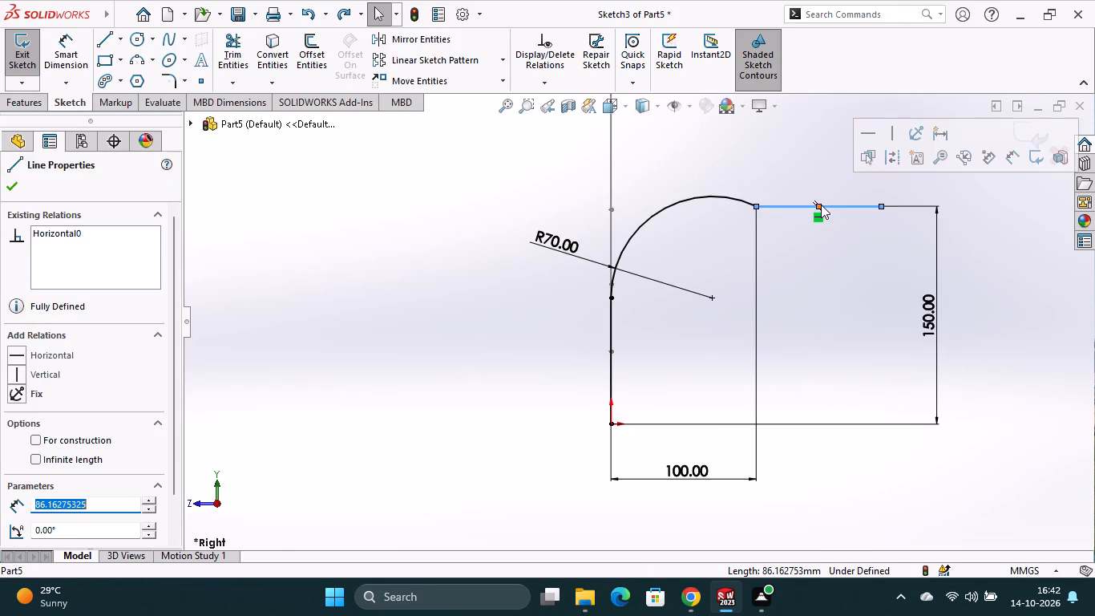
pyautogui.click(802, 273)
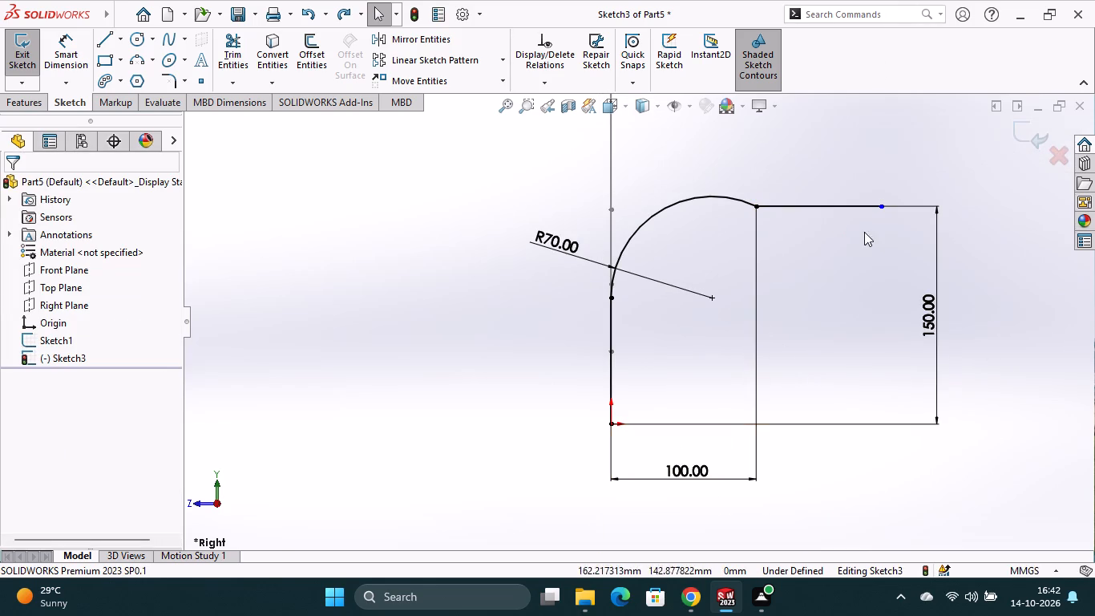
pyautogui.rightClick(924, 326)
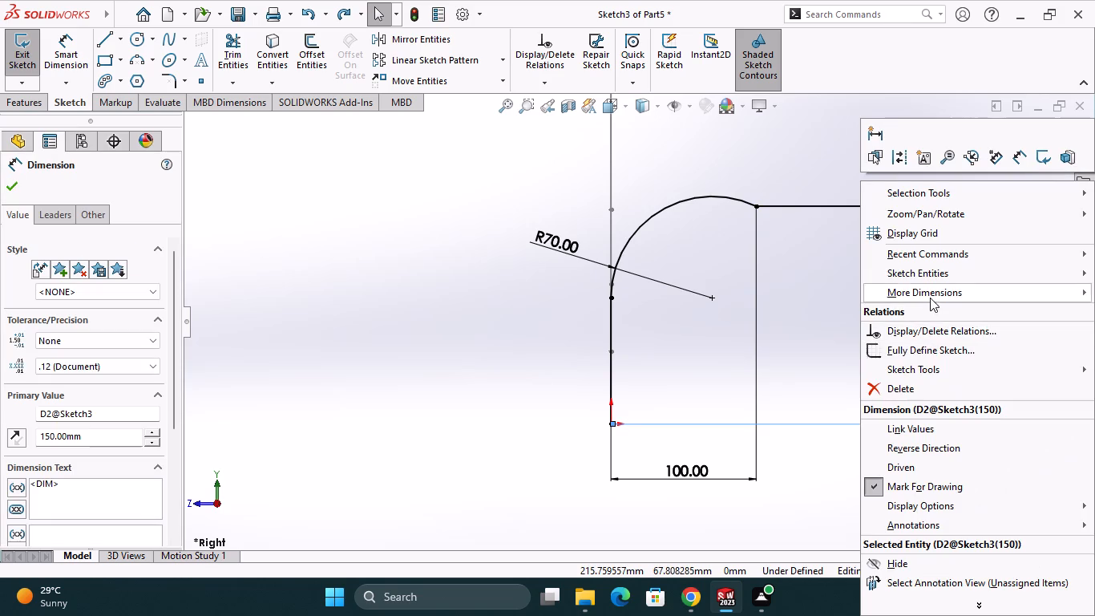
pyautogui.click(914, 393)
pyautogui.click(827, 210)
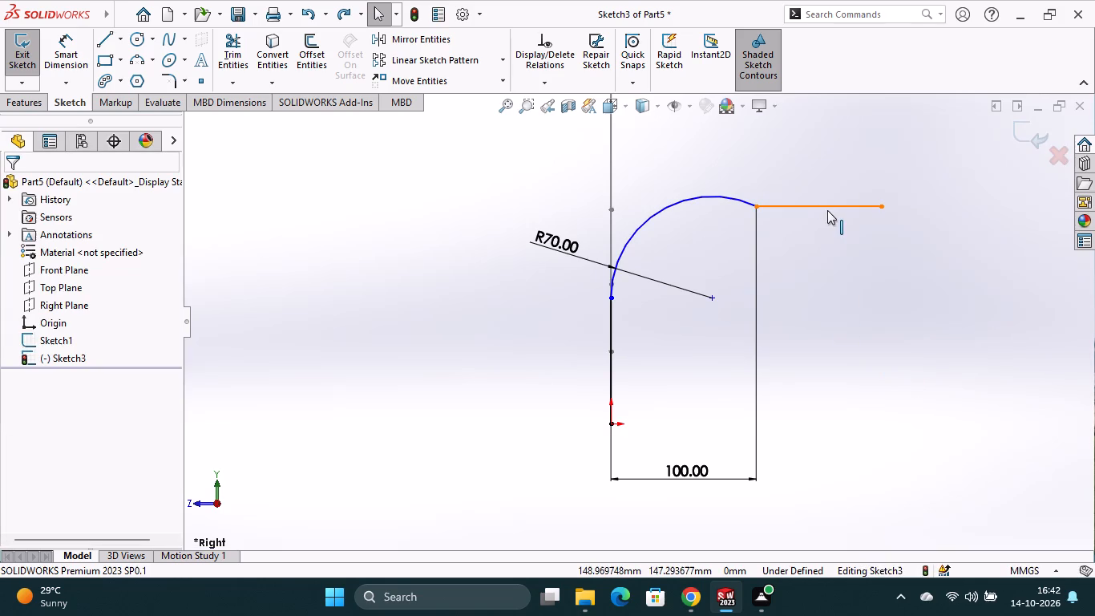
pyautogui.press('Delete')
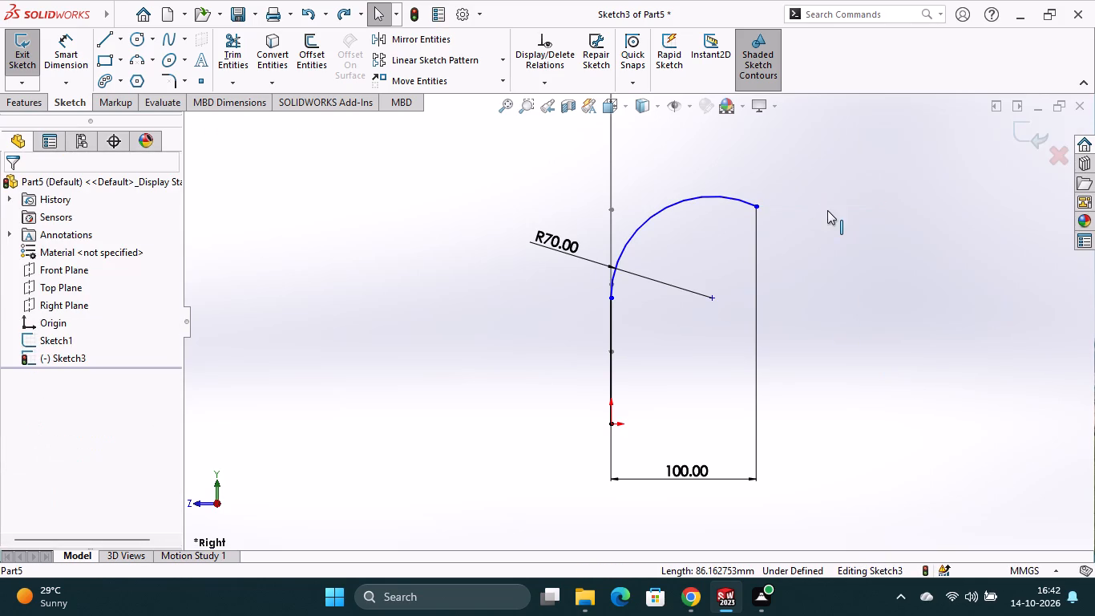
# Sketch a new horizontal line about 105 mm long outward from the arc's free endpoint.
pyautogui.click(103, 39)
pyautogui.click(758, 207)
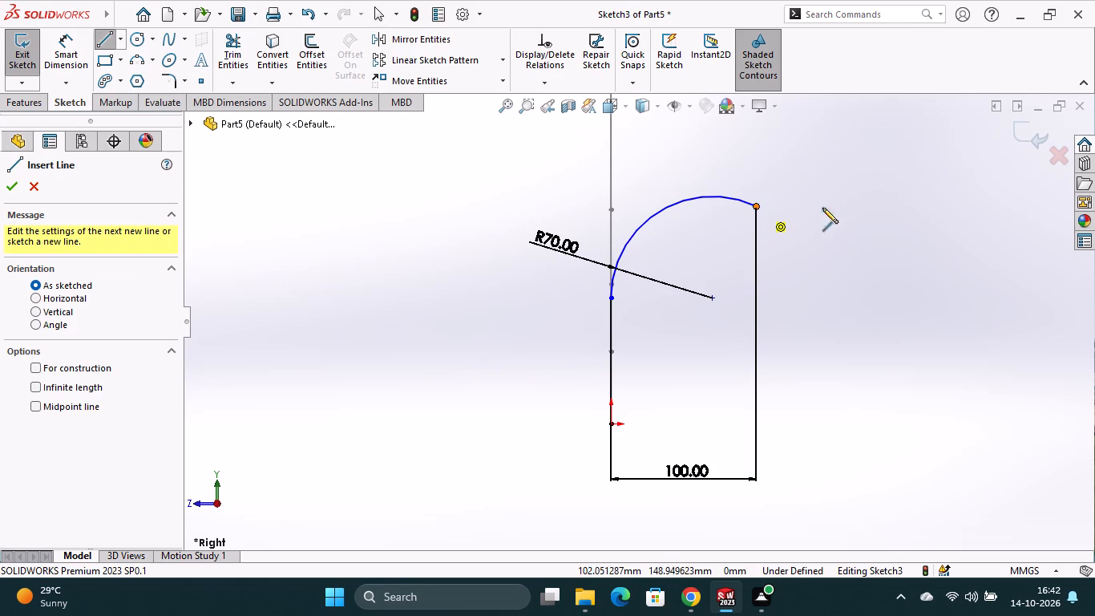
pyautogui.click(908, 205)
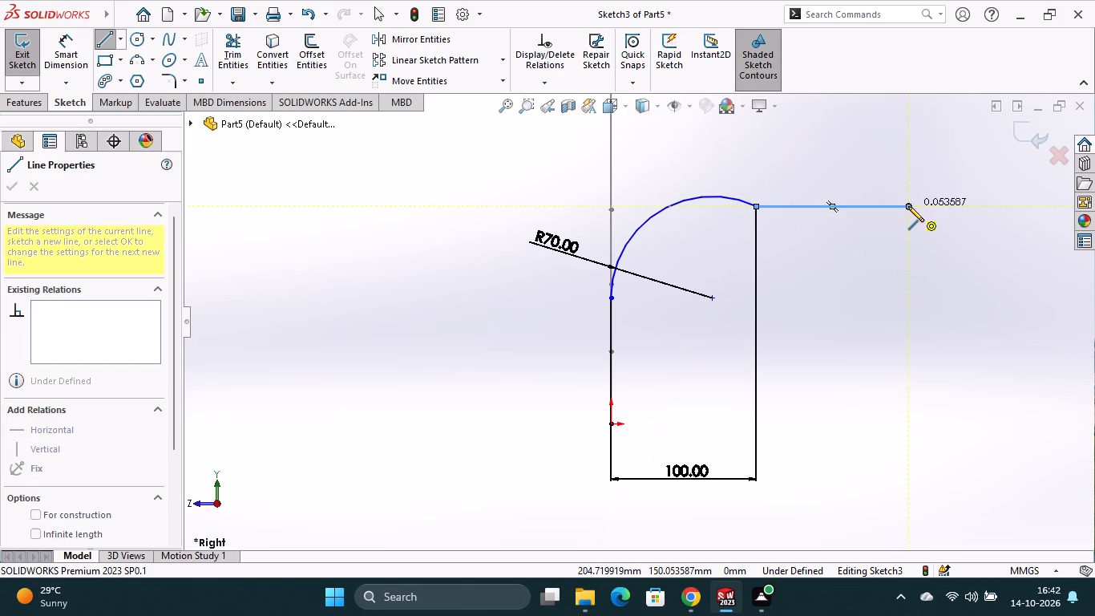
pyautogui.press('Escape')
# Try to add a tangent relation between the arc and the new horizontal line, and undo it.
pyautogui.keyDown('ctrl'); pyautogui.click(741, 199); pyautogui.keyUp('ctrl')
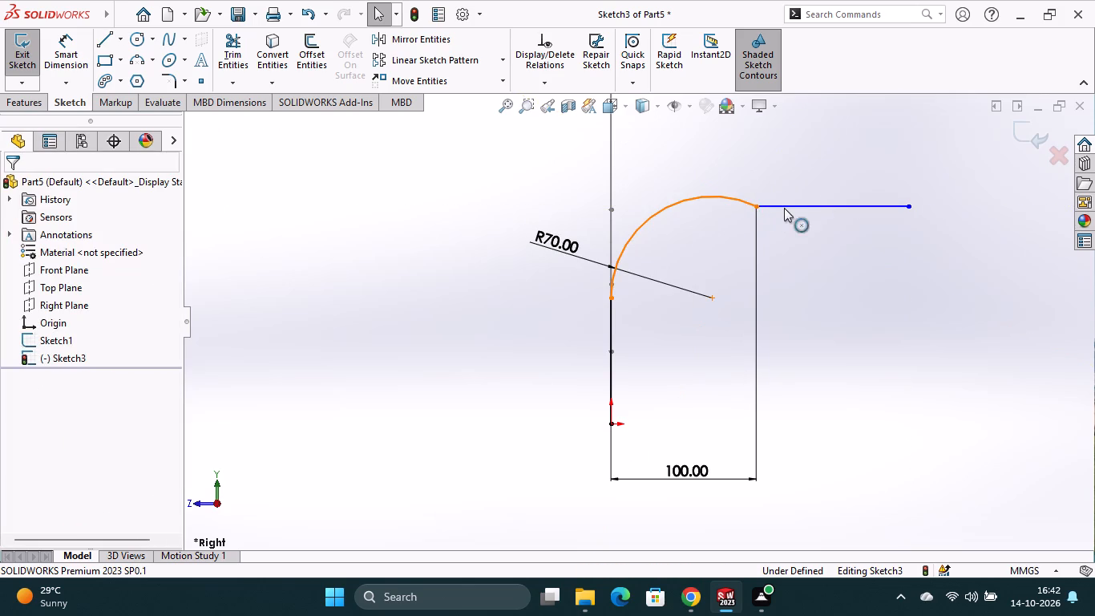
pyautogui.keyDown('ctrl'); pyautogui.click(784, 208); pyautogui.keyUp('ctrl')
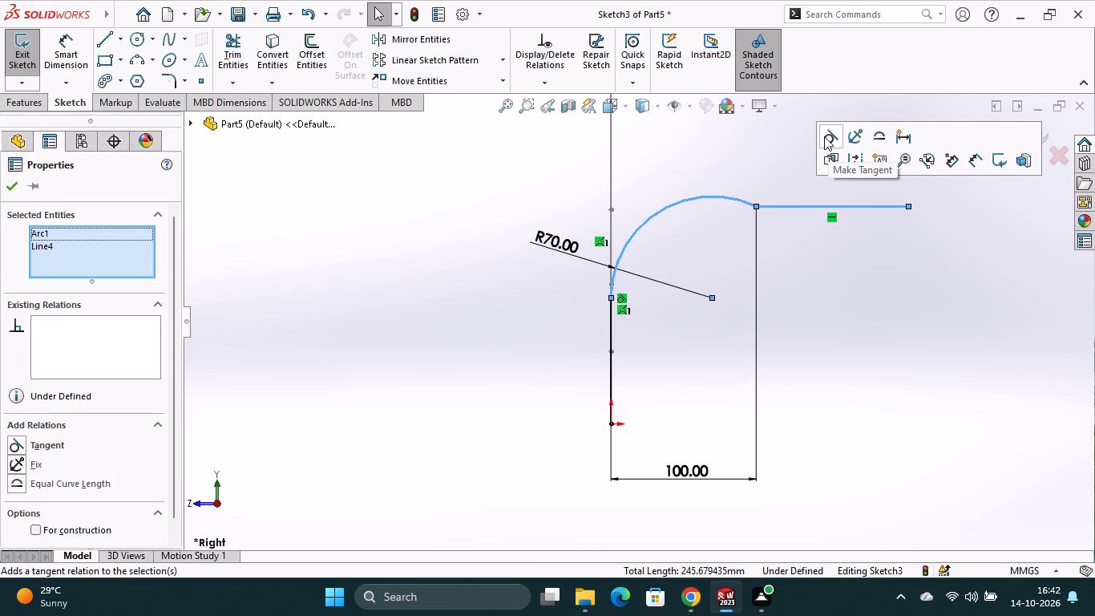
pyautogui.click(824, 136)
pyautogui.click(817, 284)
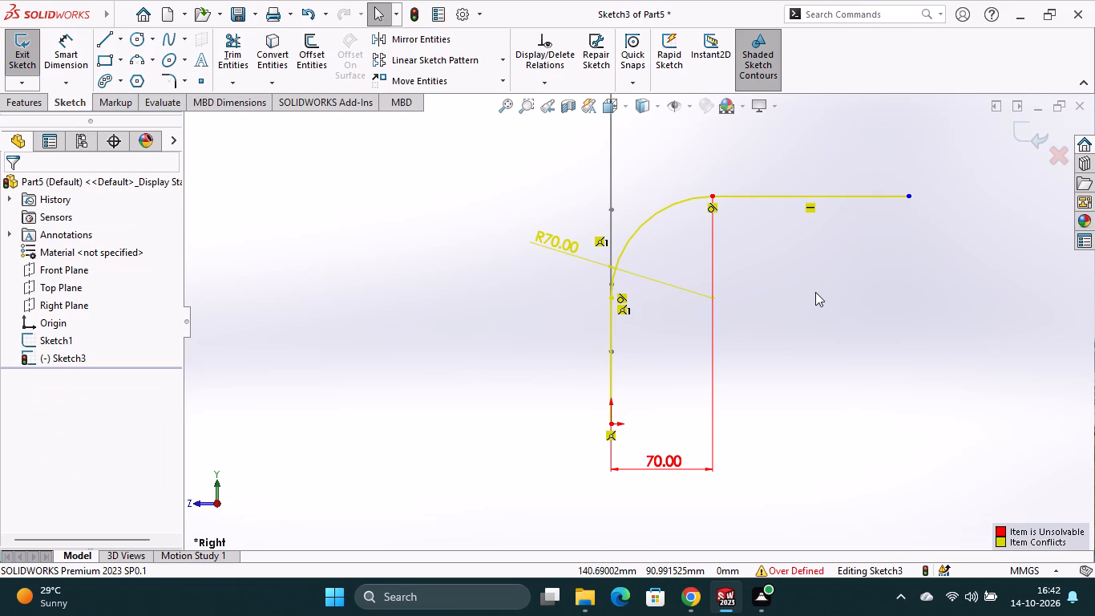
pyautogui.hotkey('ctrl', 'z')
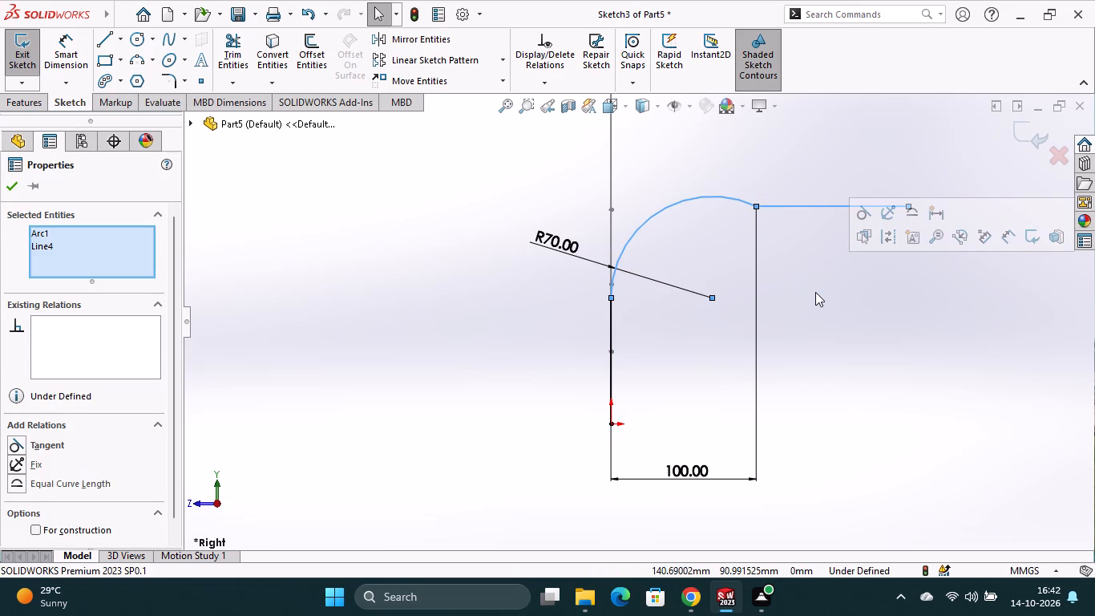
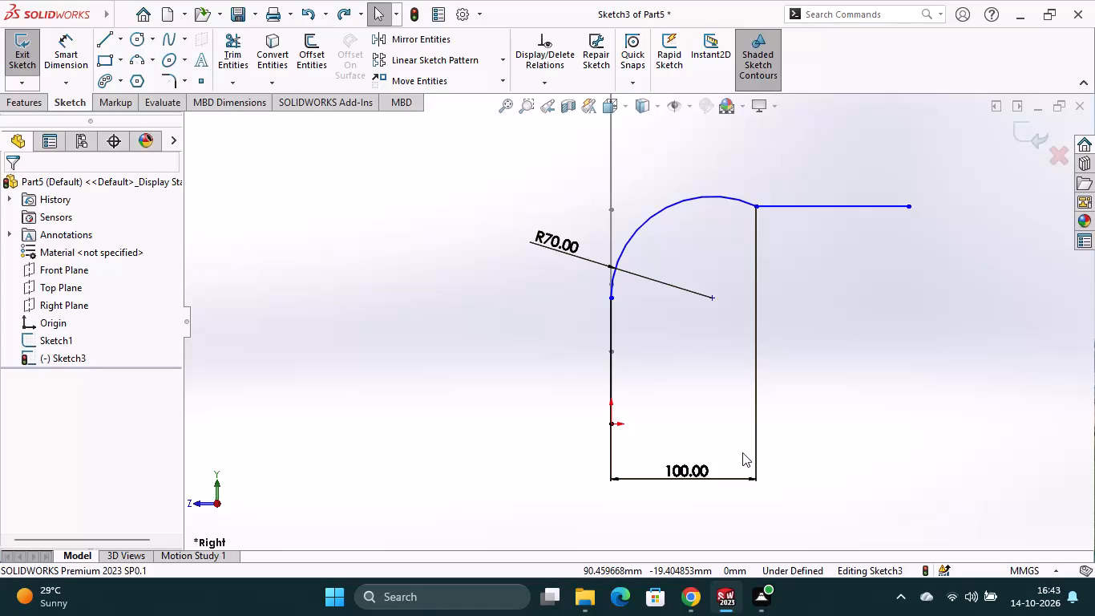
# Undo the last horizontal line and delete the 100 mm horizontal dimension to the arc's free endpoint.
pyautogui.hotkey('ctrl', 'z')
pyautogui.scroll(1, 742, 452)
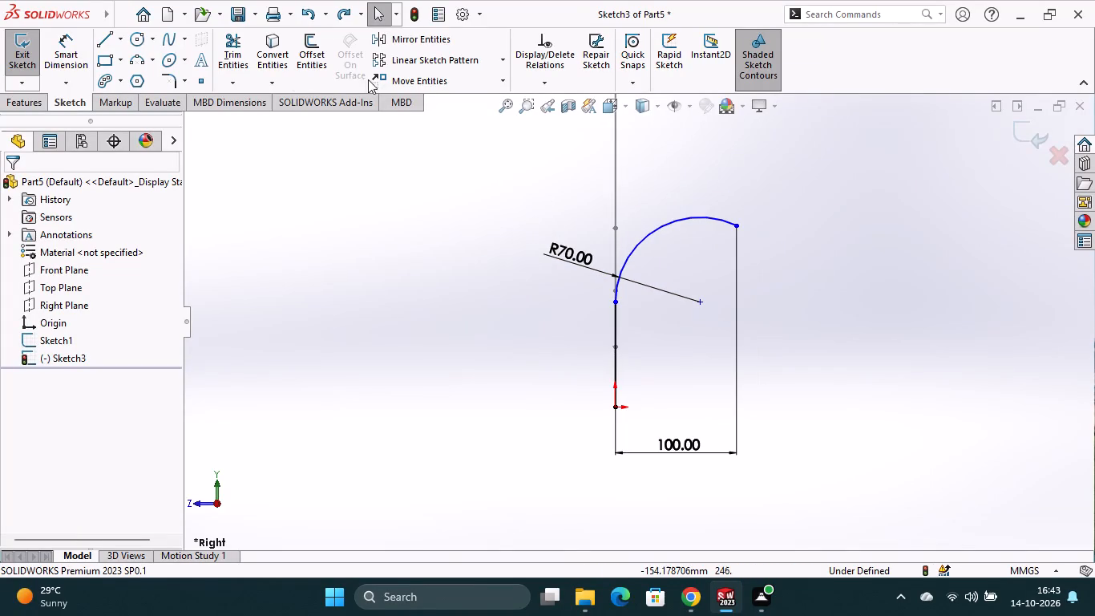
pyautogui.rightClick(686, 451)
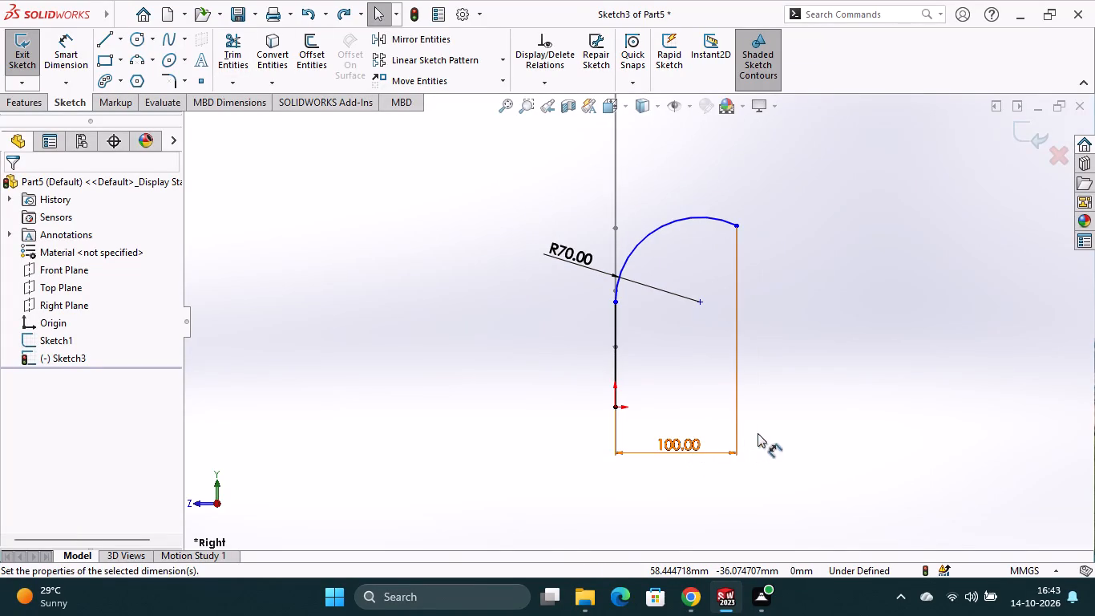
pyautogui.click(789, 389)
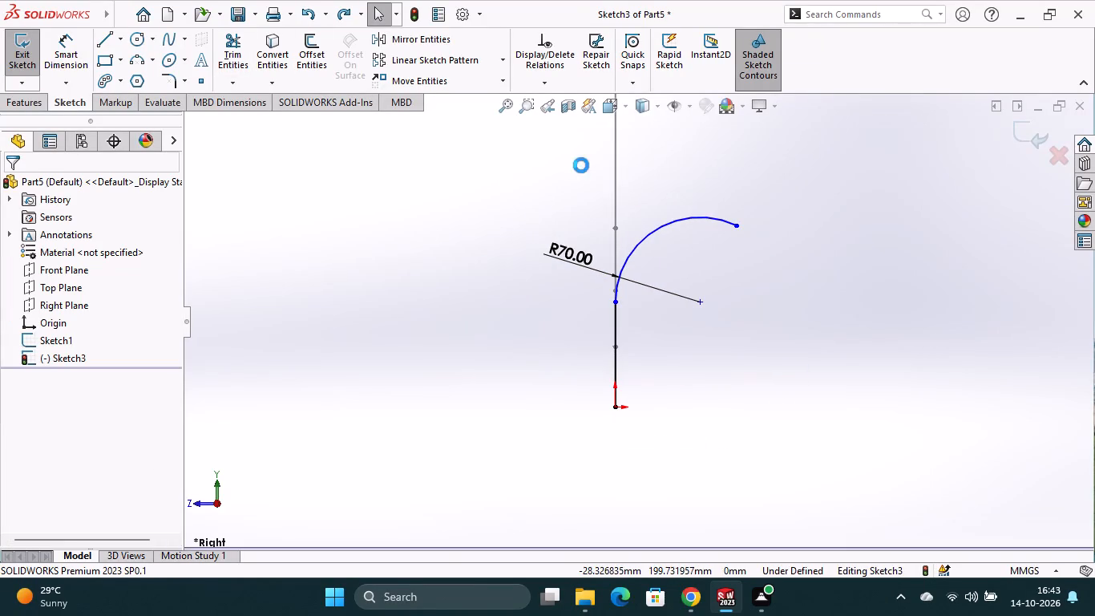
# Sketch a horizontal line about 141 mm long outward from the arc's free endpoint.
pyautogui.click(115, 38)
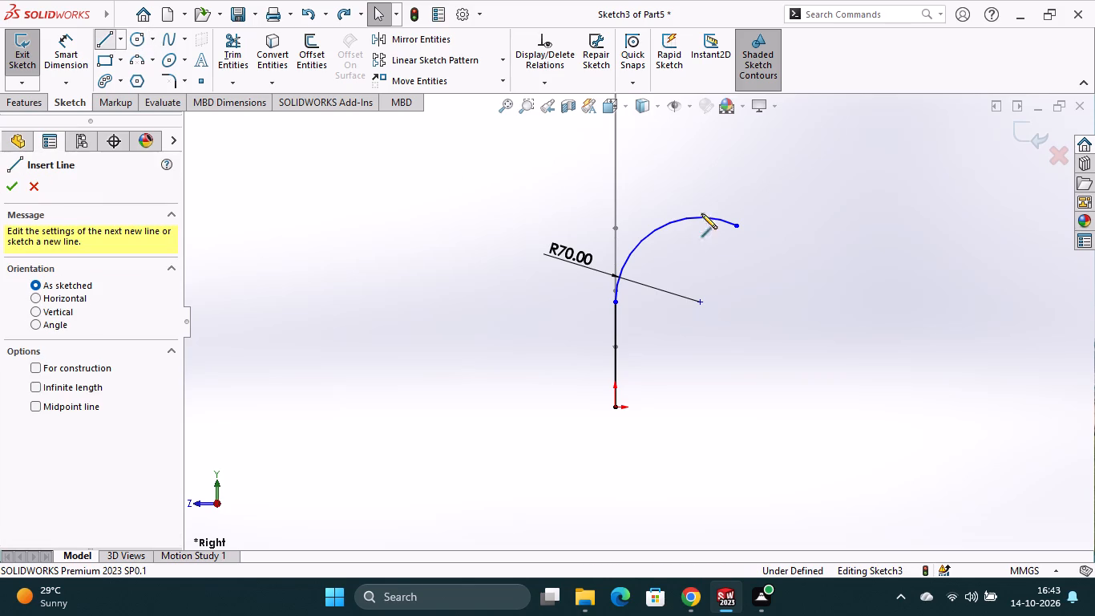
pyautogui.click(737, 226)
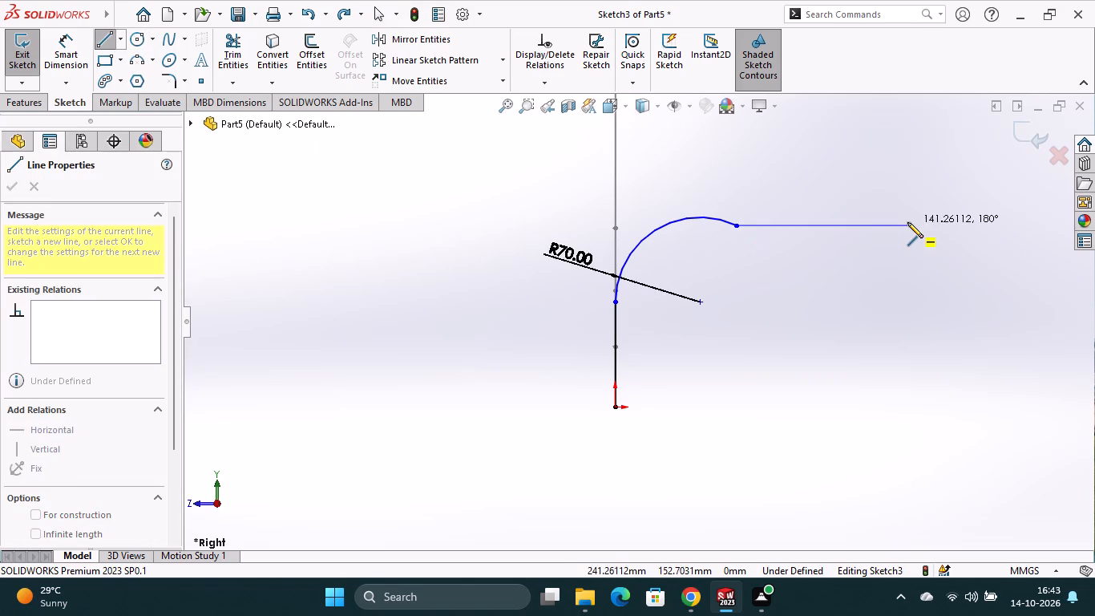
pyautogui.click(907, 222)
pyautogui.press('Escape')
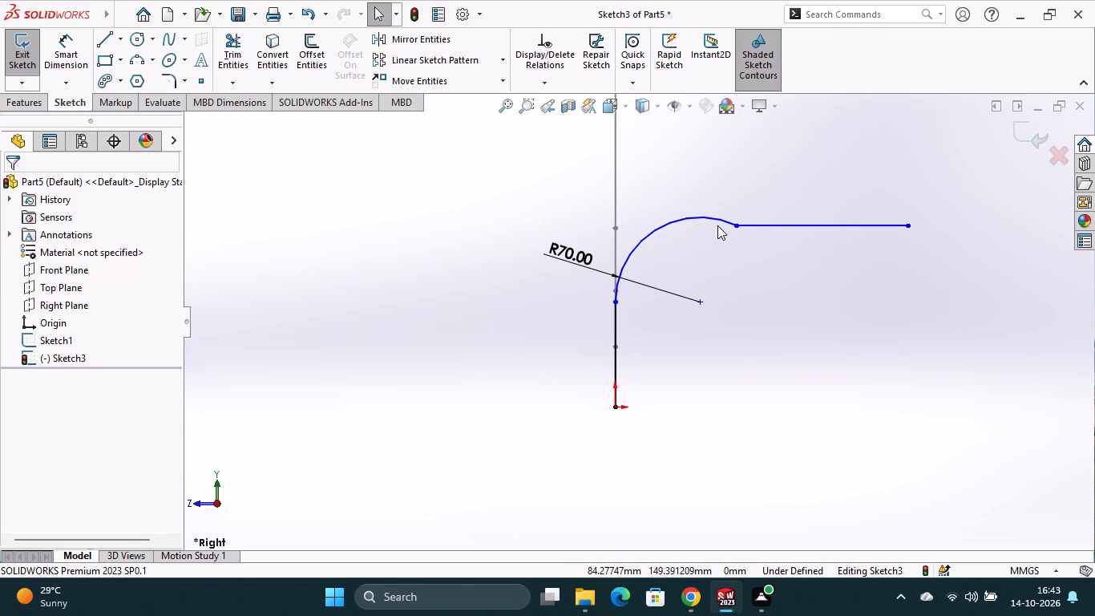
# Add a tangent relation between the arc and the new horizontal line.
pyautogui.keyDown('ctrl'); pyautogui.click(717, 220); pyautogui.keyUp('ctrl')
pyautogui.keyDown('ctrl'); pyautogui.click(786, 230); pyautogui.keyUp('ctrl')
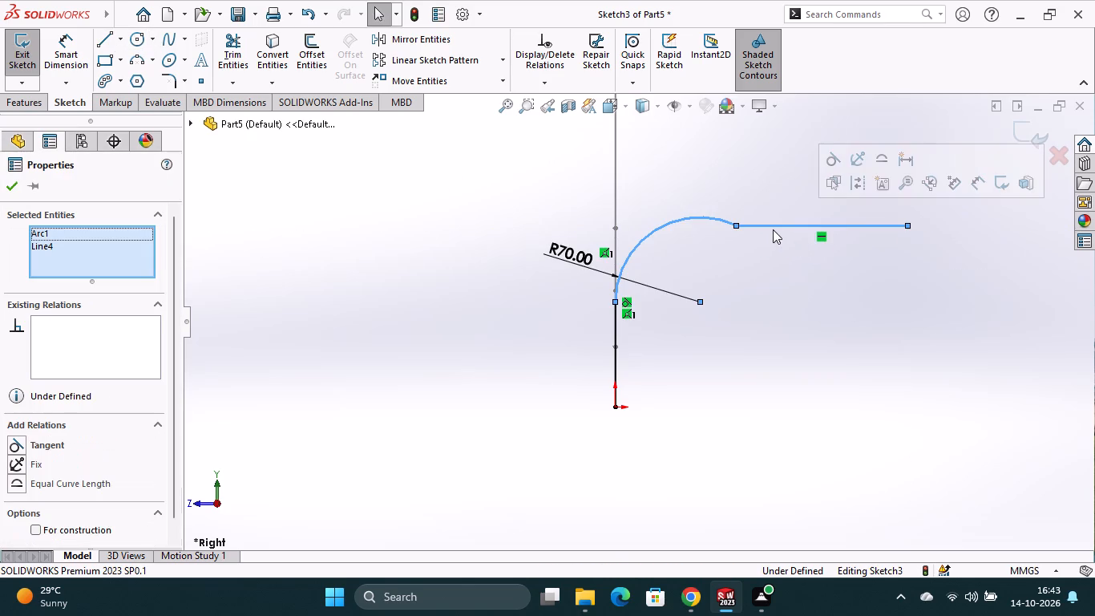
pyautogui.click(834, 160)
pyautogui.click(765, 339)
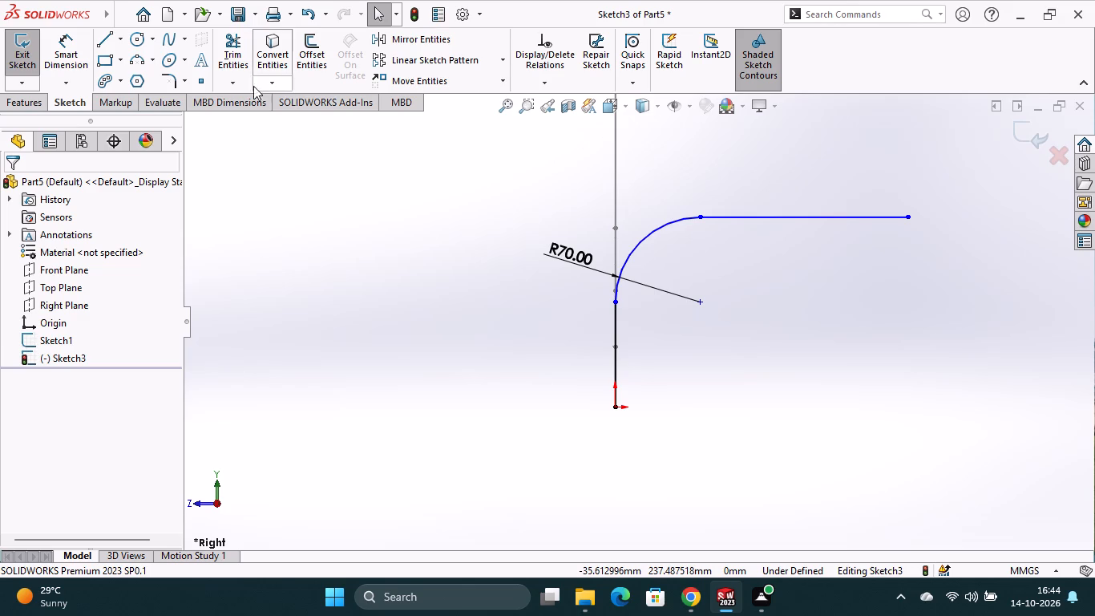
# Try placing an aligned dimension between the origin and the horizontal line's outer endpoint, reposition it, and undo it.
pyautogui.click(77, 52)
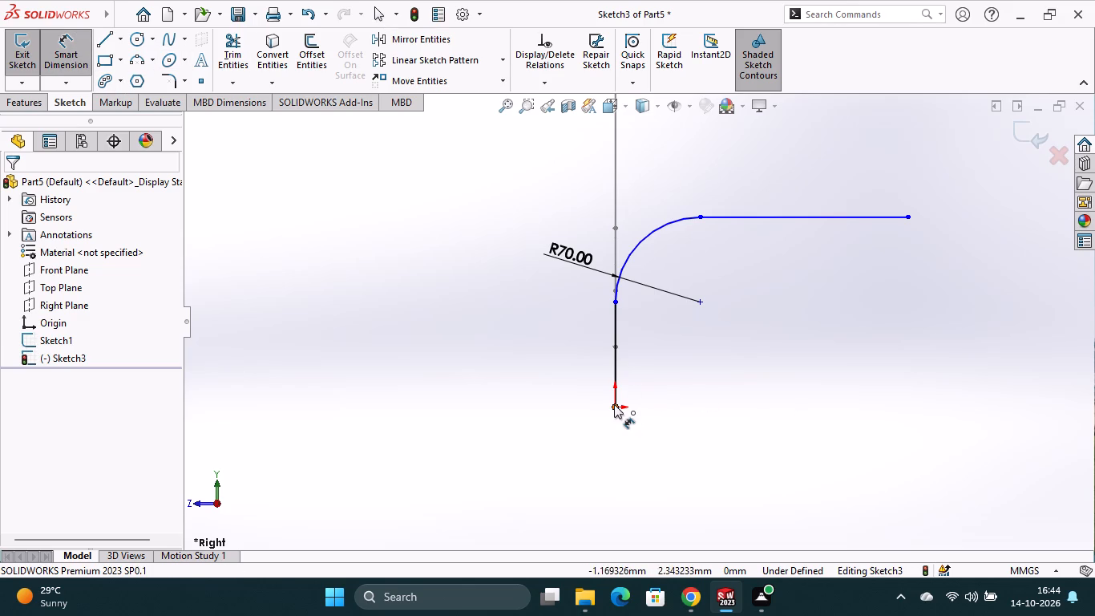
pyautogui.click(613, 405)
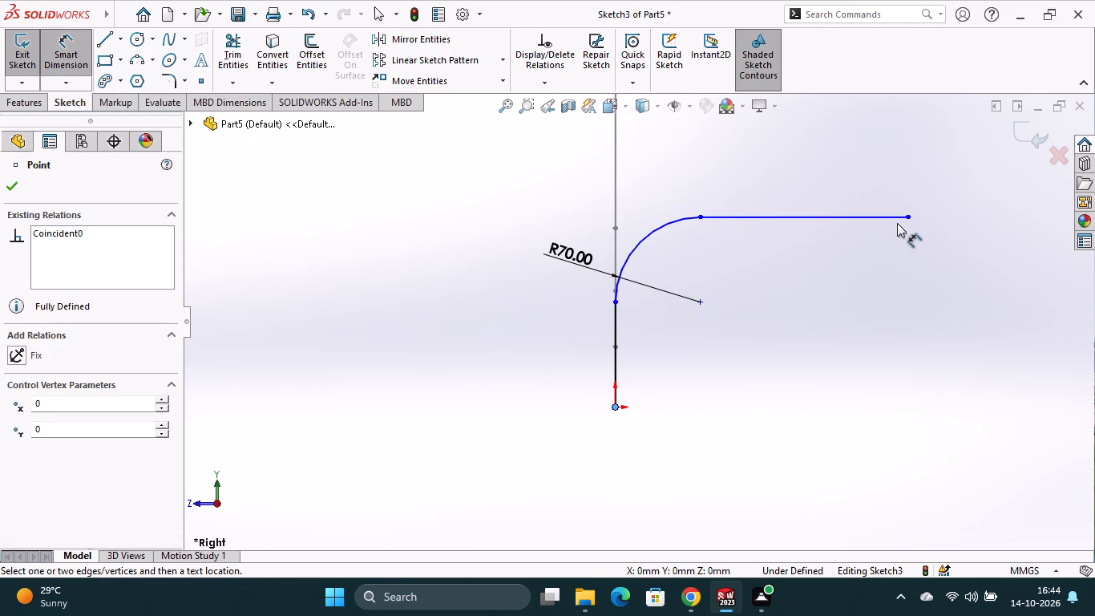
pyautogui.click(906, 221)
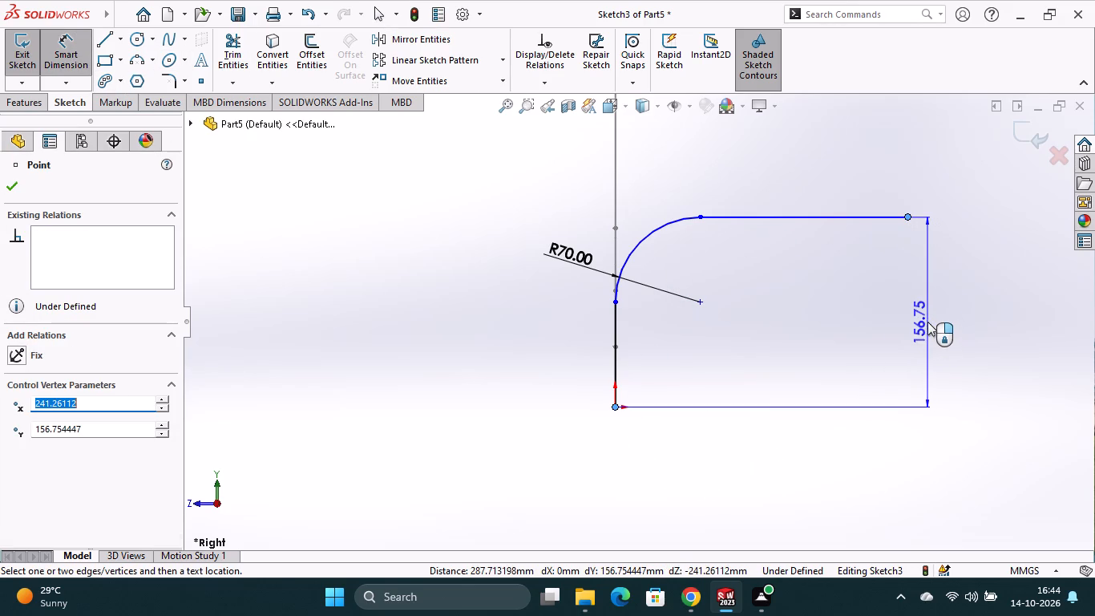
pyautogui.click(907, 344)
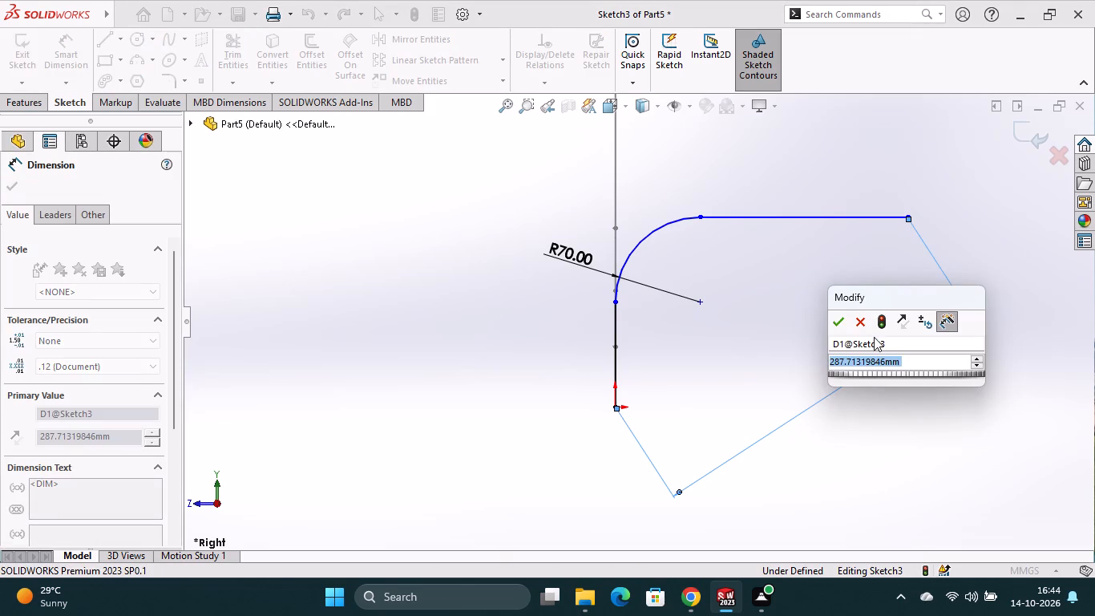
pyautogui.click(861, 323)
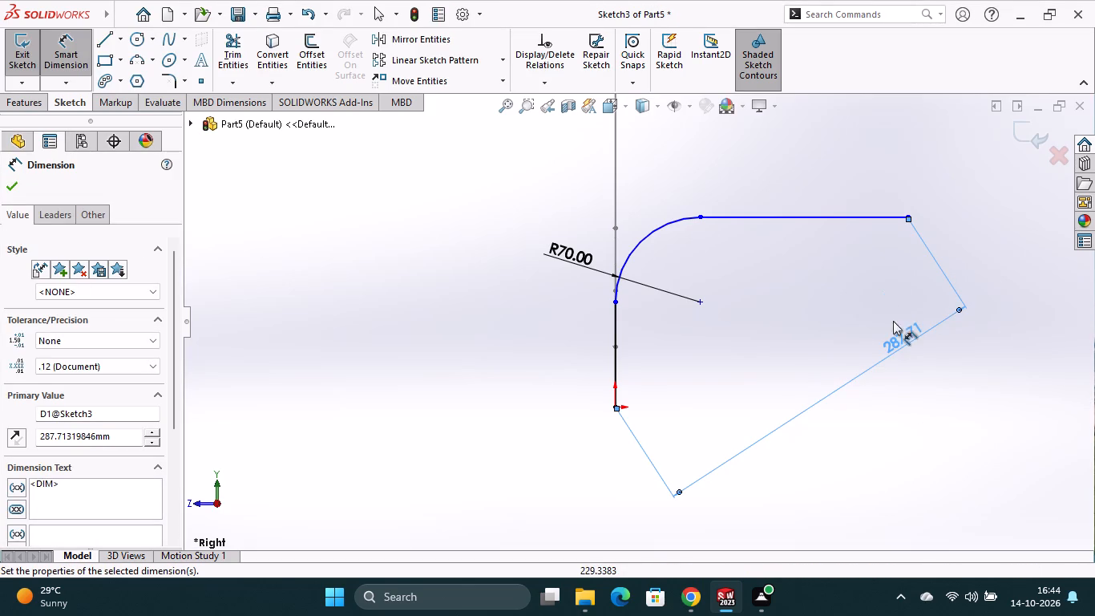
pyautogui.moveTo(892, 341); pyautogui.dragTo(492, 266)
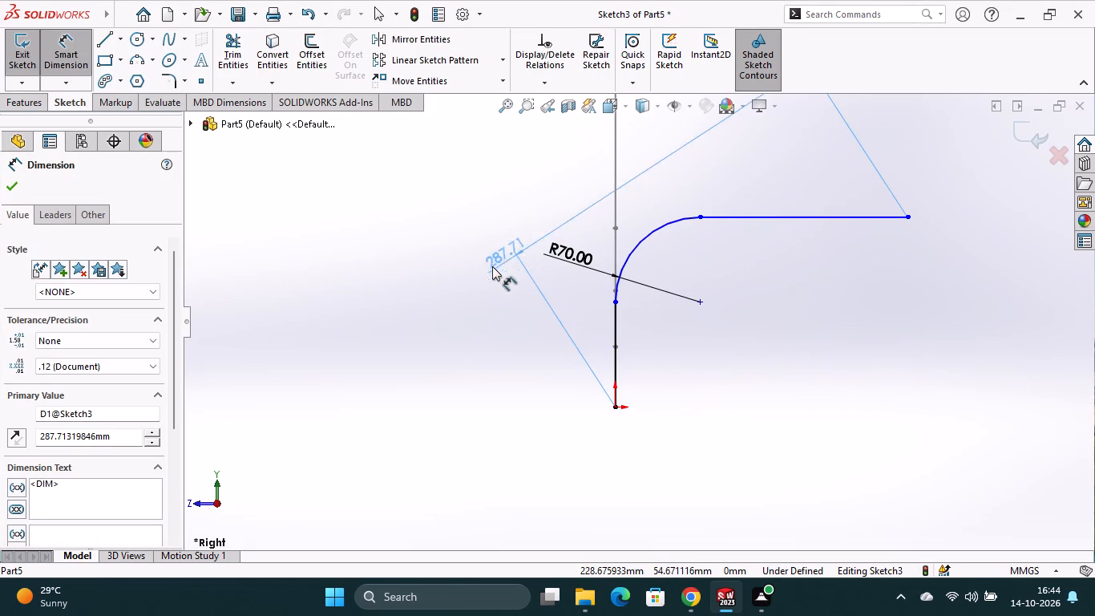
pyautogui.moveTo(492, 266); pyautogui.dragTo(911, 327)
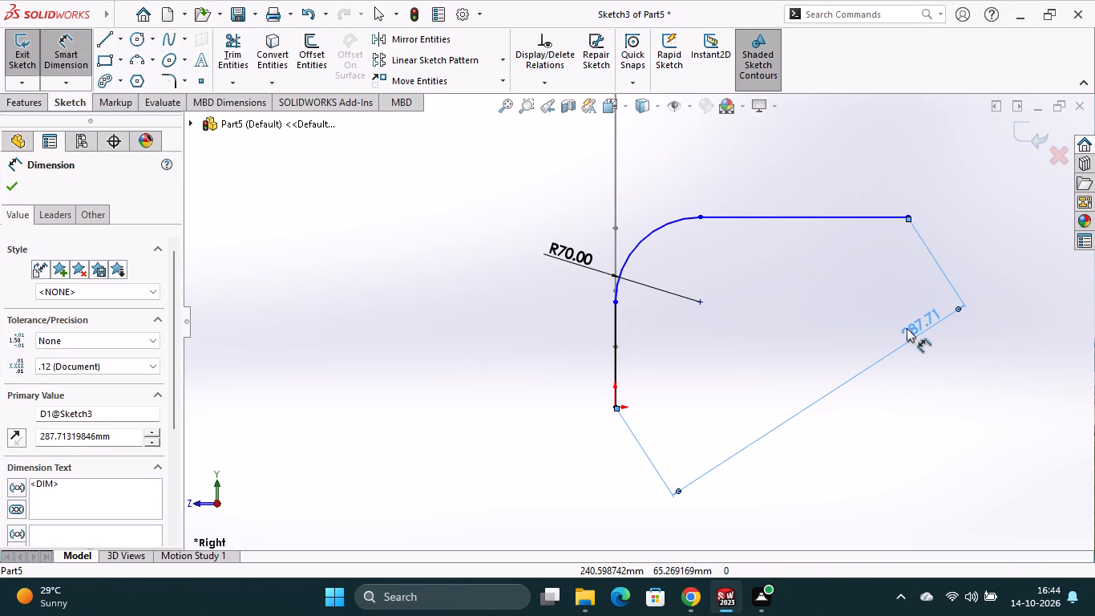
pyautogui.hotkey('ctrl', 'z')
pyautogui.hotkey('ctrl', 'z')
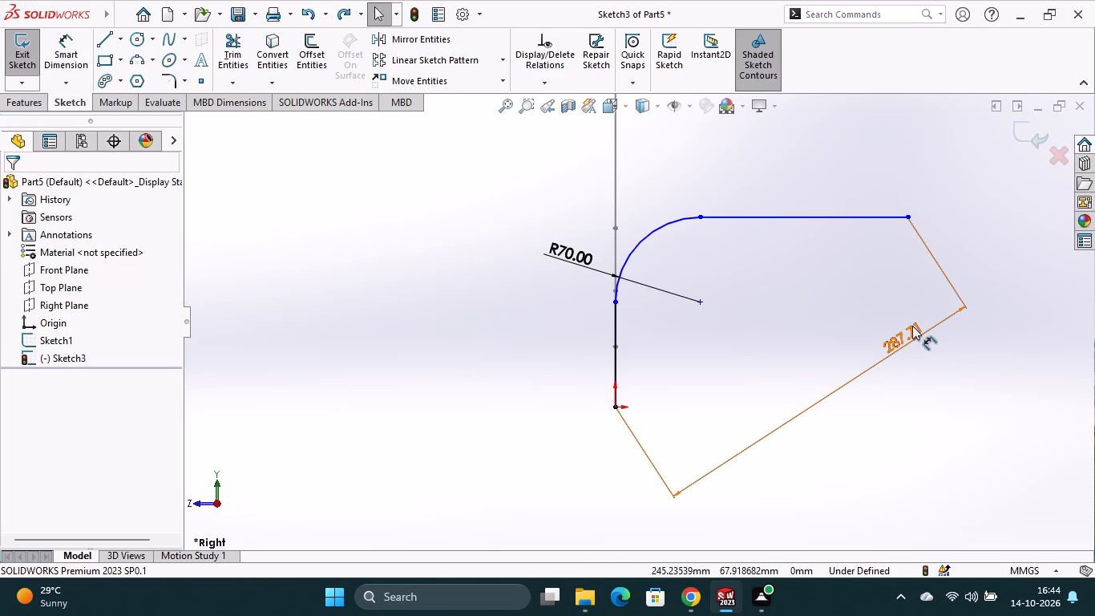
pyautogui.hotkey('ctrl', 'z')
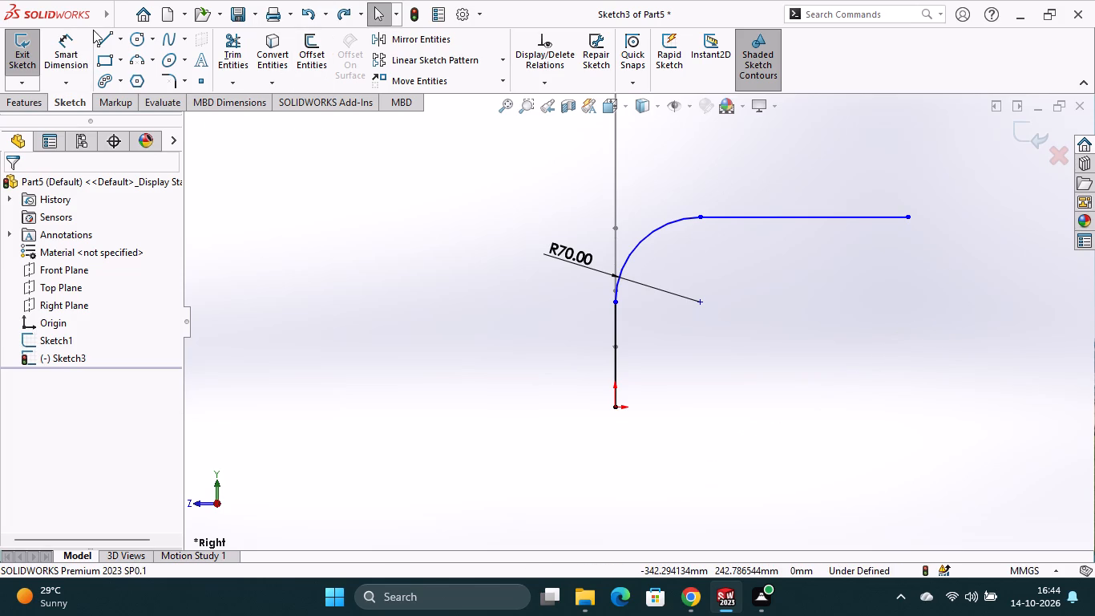
# Dimension the vertical distance from the origin to the horizontal line's outer endpoint as 150 mm.
pyautogui.click(83, 41)
pyautogui.click(616, 406)
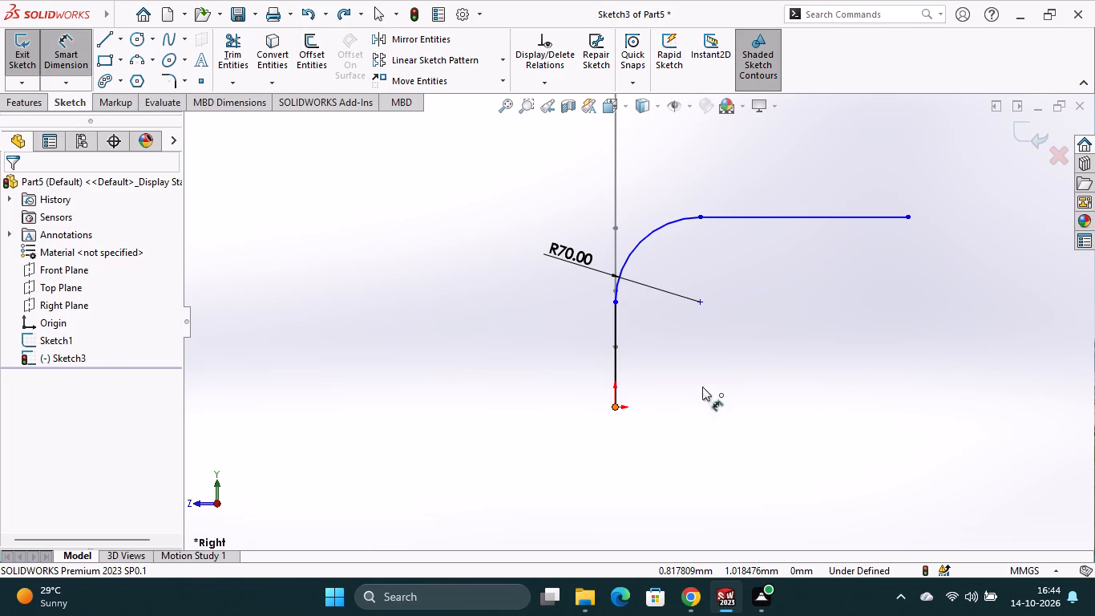
pyautogui.click(907, 219)
pyautogui.click(951, 291)
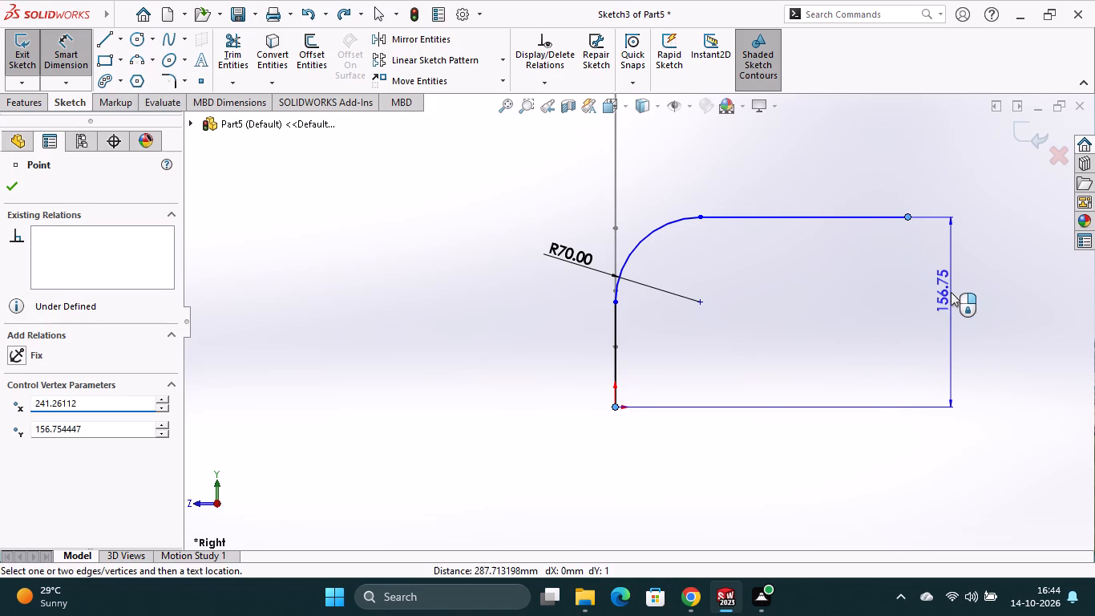
pyautogui.write('150')
pyautogui.press('Return')
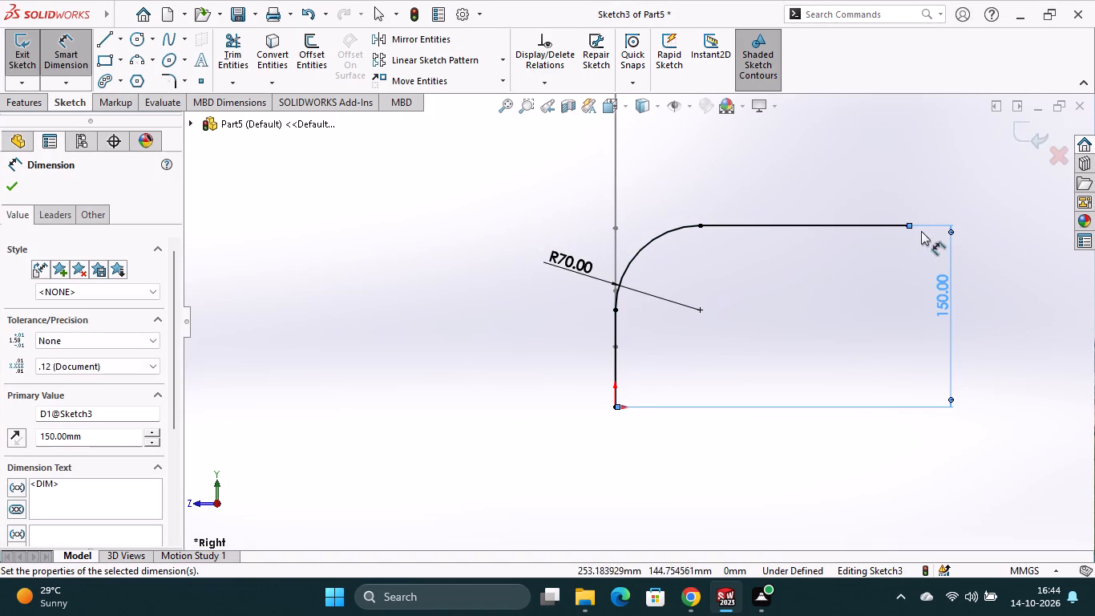
# Dimension the horizontal distance from the origin to the horizontal line's outer endpoint as 100 mm.
pyautogui.click(616, 410)
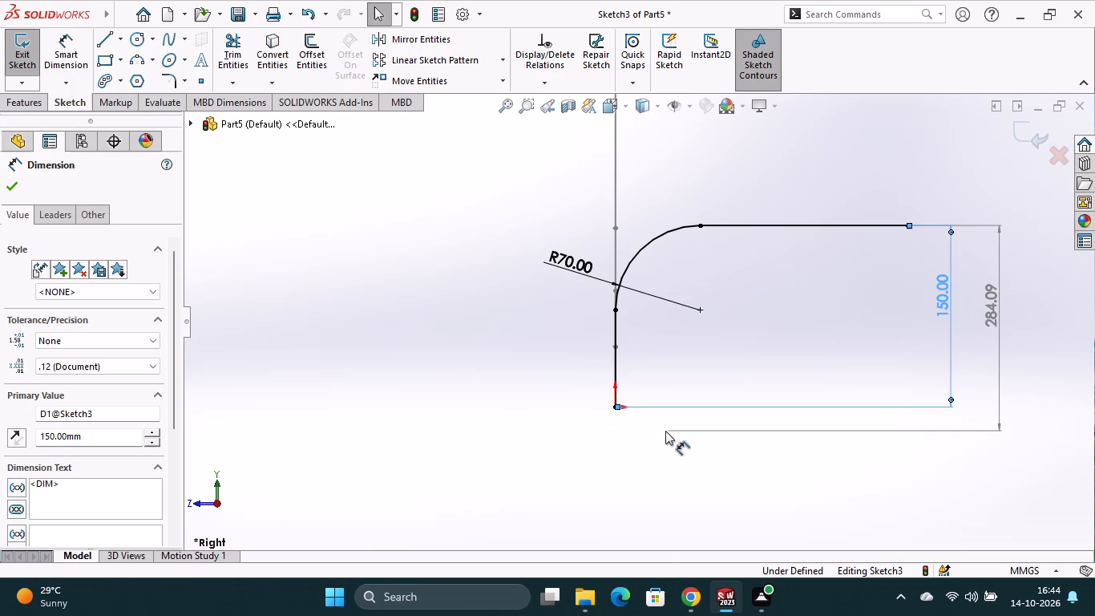
pyautogui.press('Escape')
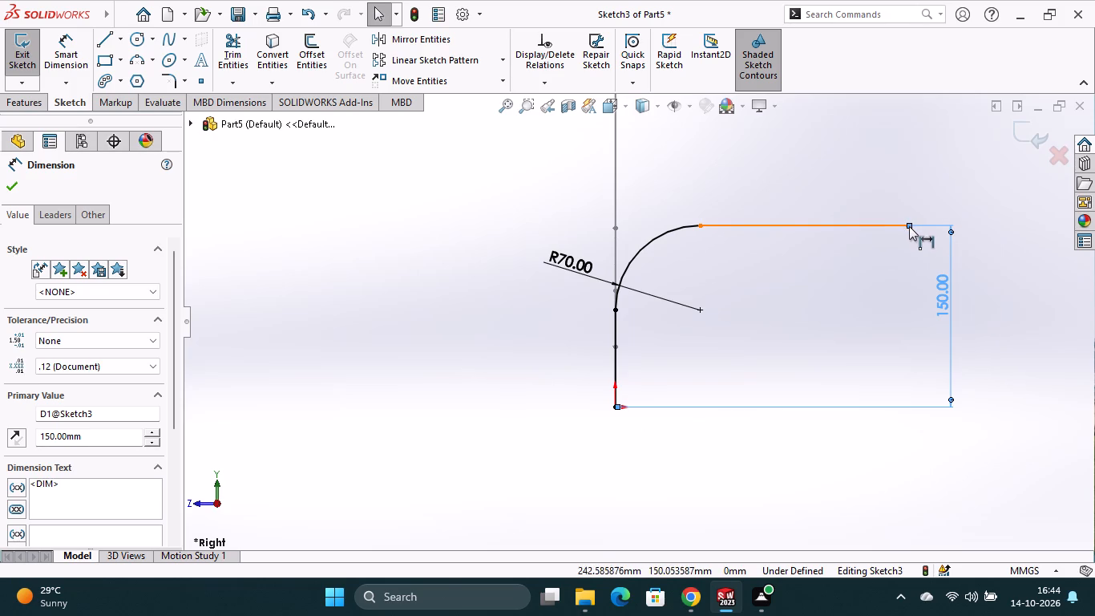
pyautogui.click(904, 225)
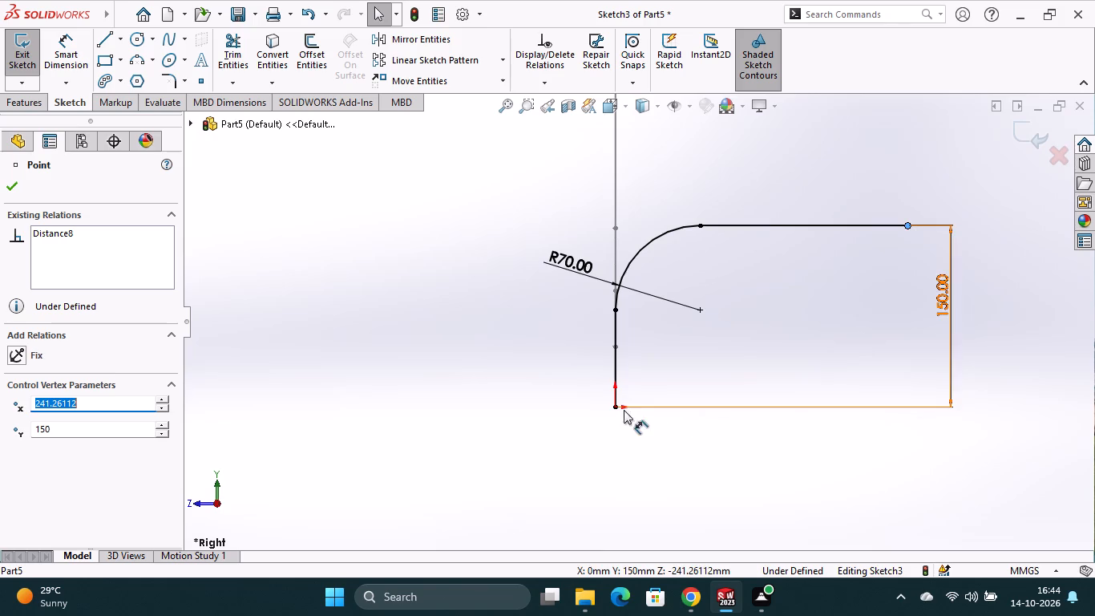
pyautogui.click(613, 407)
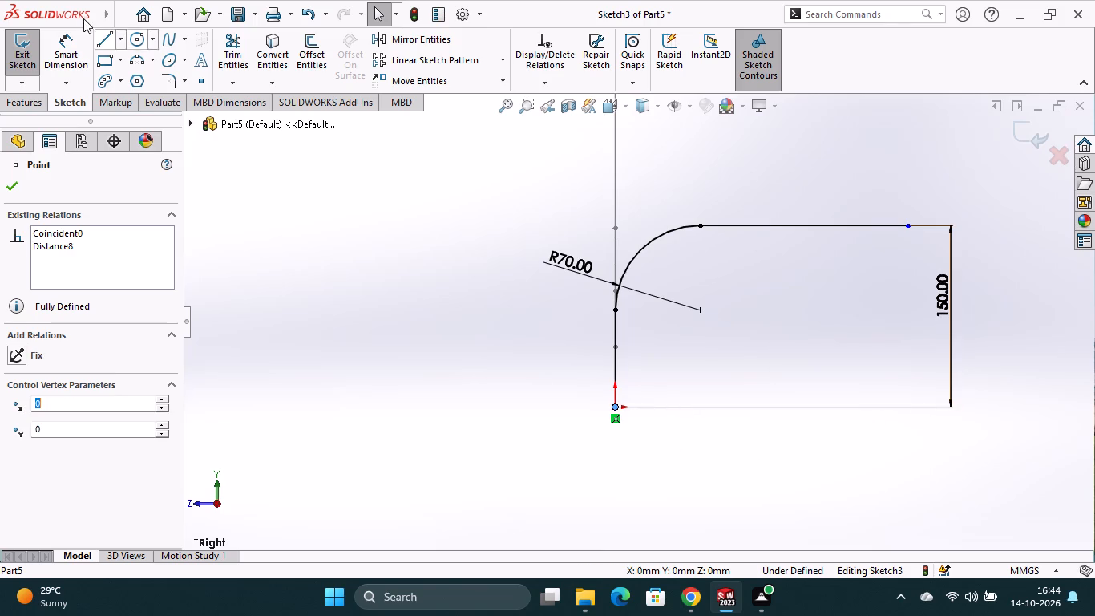
pyautogui.click(70, 47)
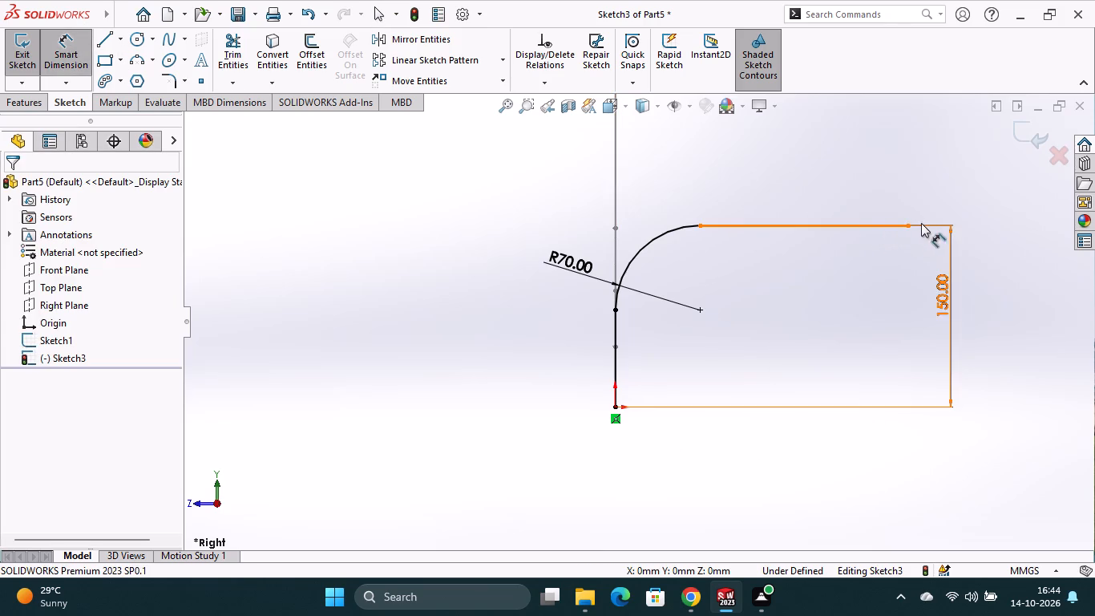
pyautogui.click(908, 225)
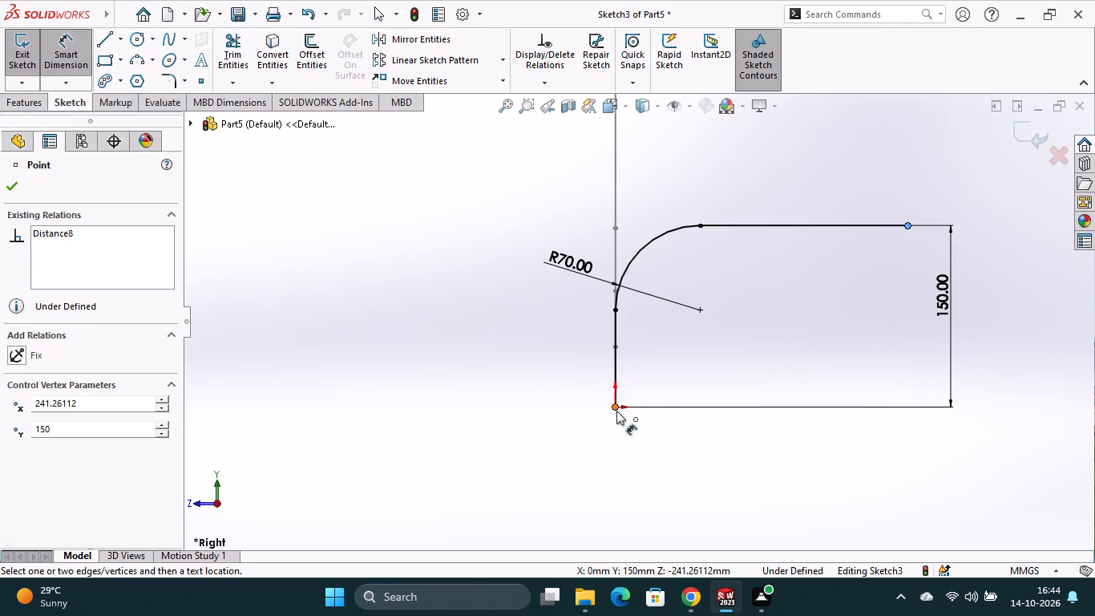
pyautogui.click(616, 411)
pyautogui.click(729, 452)
pyautogui.write('100')
pyautogui.press('Return')
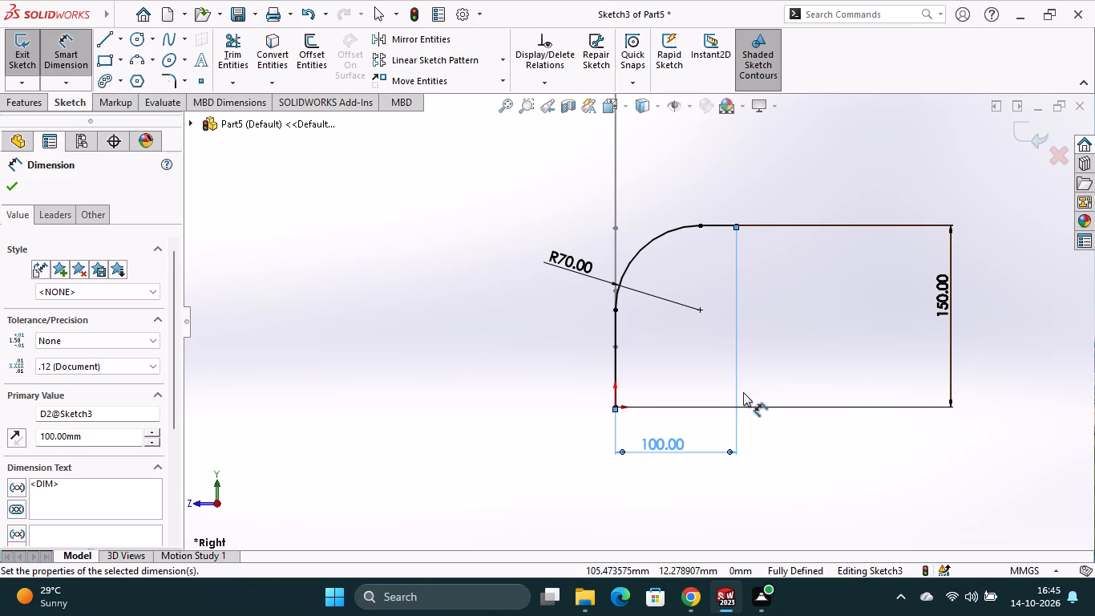
# Exit the Right Plane profile sketch.
pyautogui.click(1016, 138)
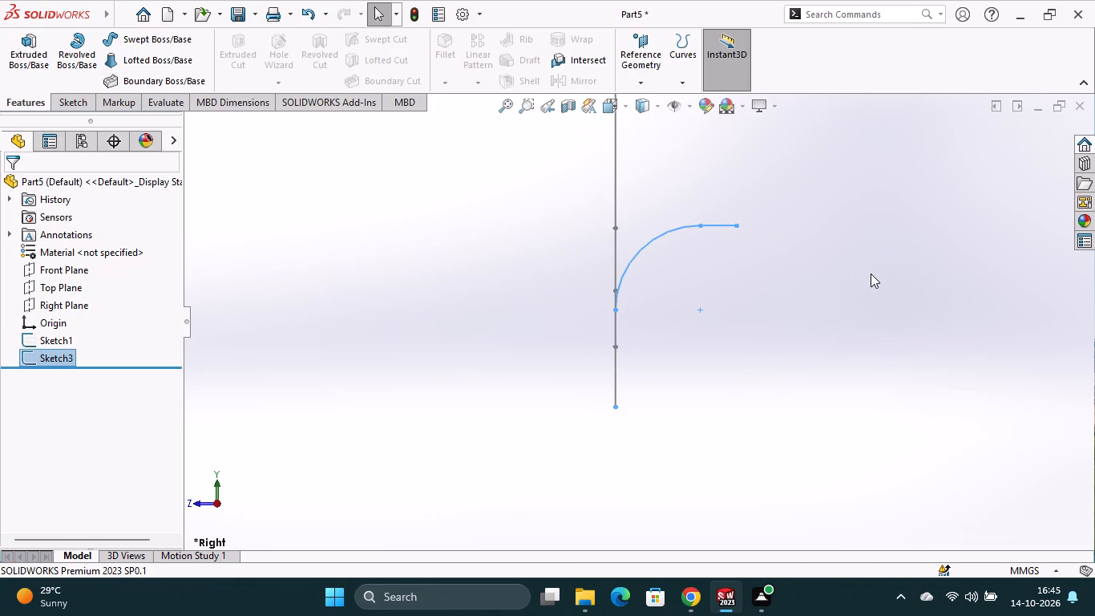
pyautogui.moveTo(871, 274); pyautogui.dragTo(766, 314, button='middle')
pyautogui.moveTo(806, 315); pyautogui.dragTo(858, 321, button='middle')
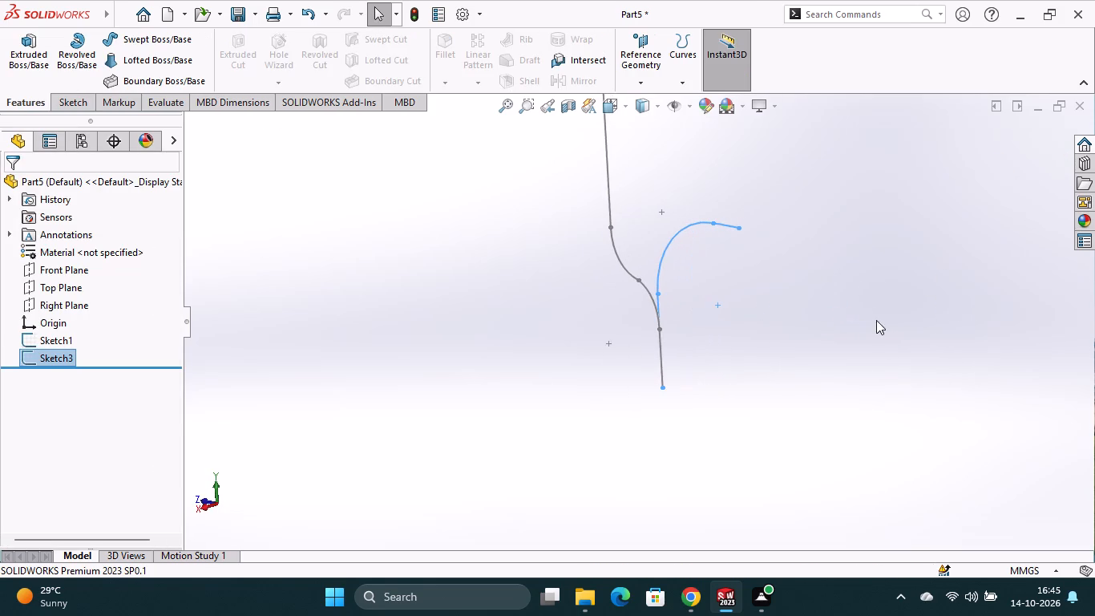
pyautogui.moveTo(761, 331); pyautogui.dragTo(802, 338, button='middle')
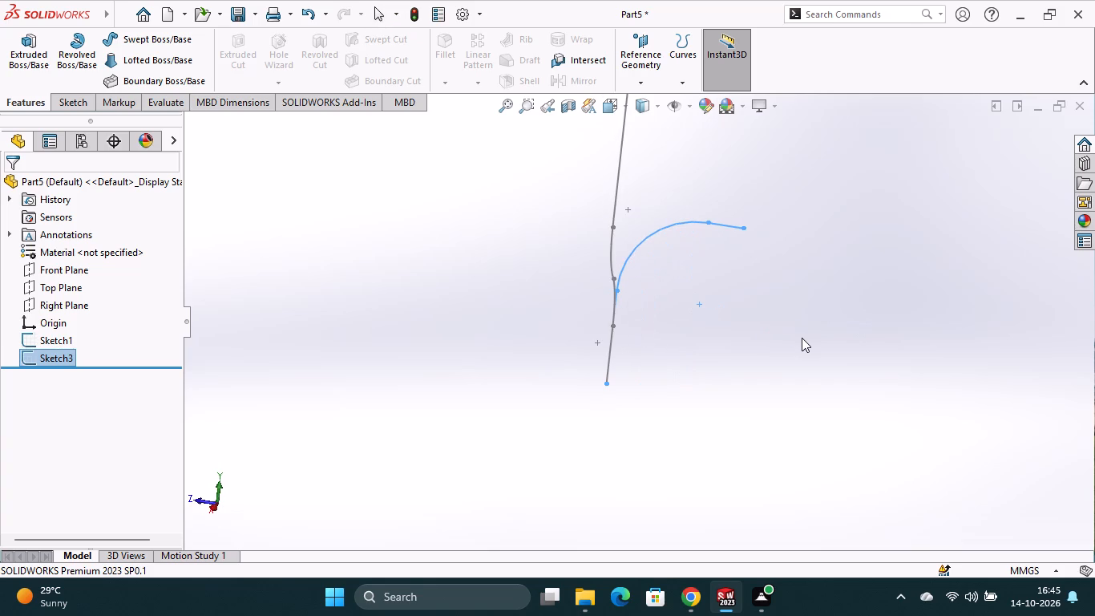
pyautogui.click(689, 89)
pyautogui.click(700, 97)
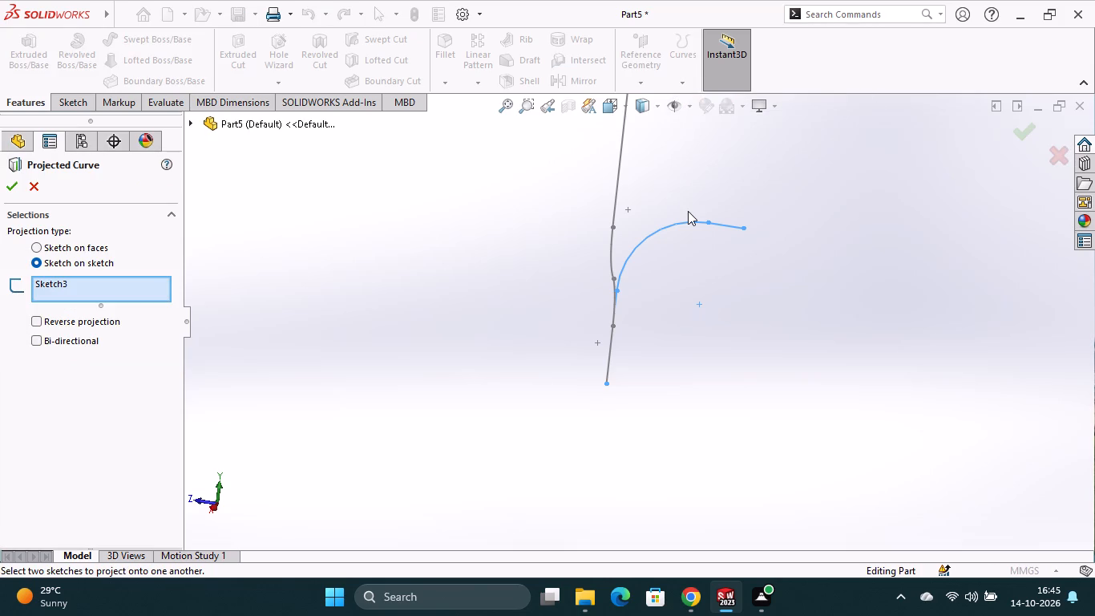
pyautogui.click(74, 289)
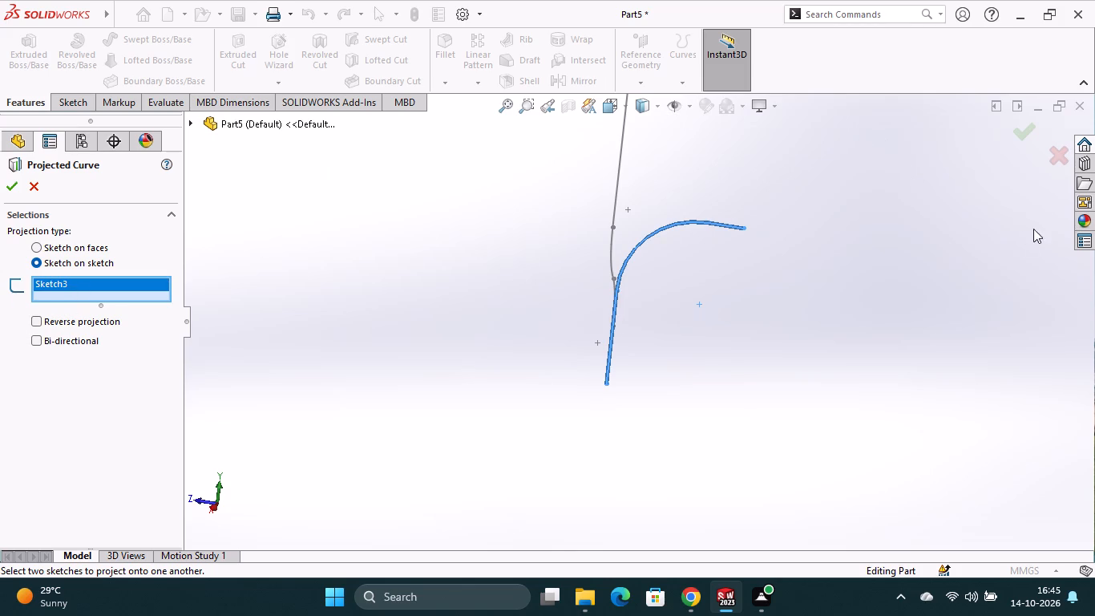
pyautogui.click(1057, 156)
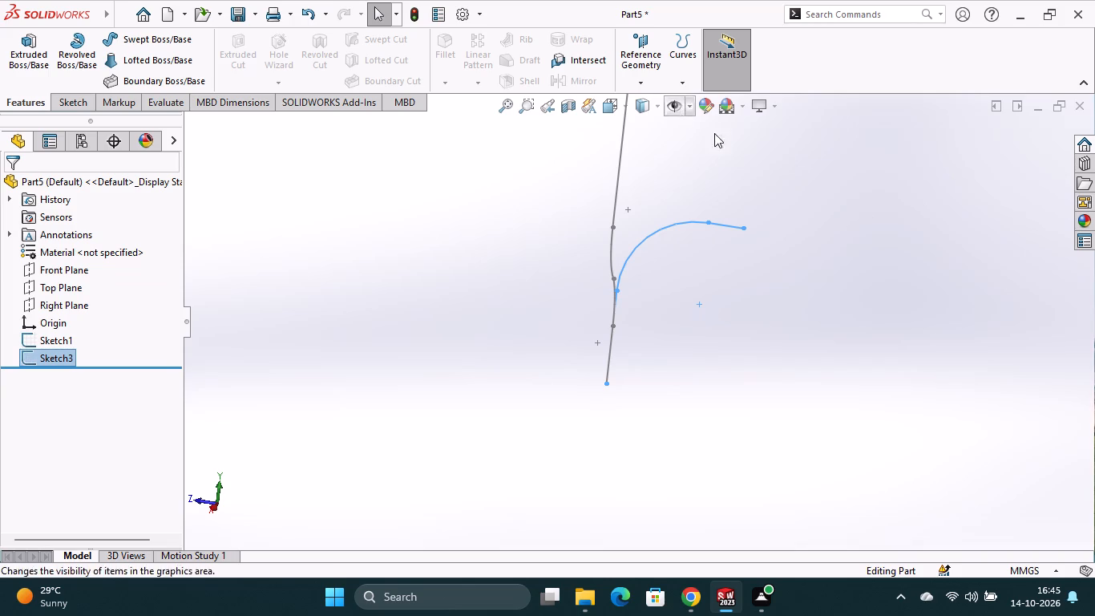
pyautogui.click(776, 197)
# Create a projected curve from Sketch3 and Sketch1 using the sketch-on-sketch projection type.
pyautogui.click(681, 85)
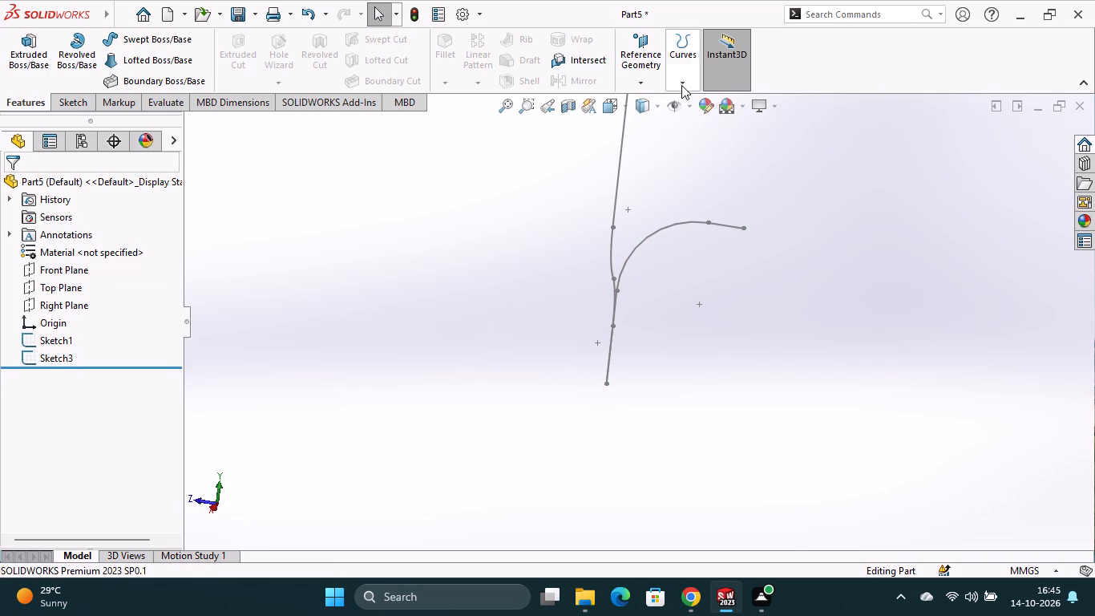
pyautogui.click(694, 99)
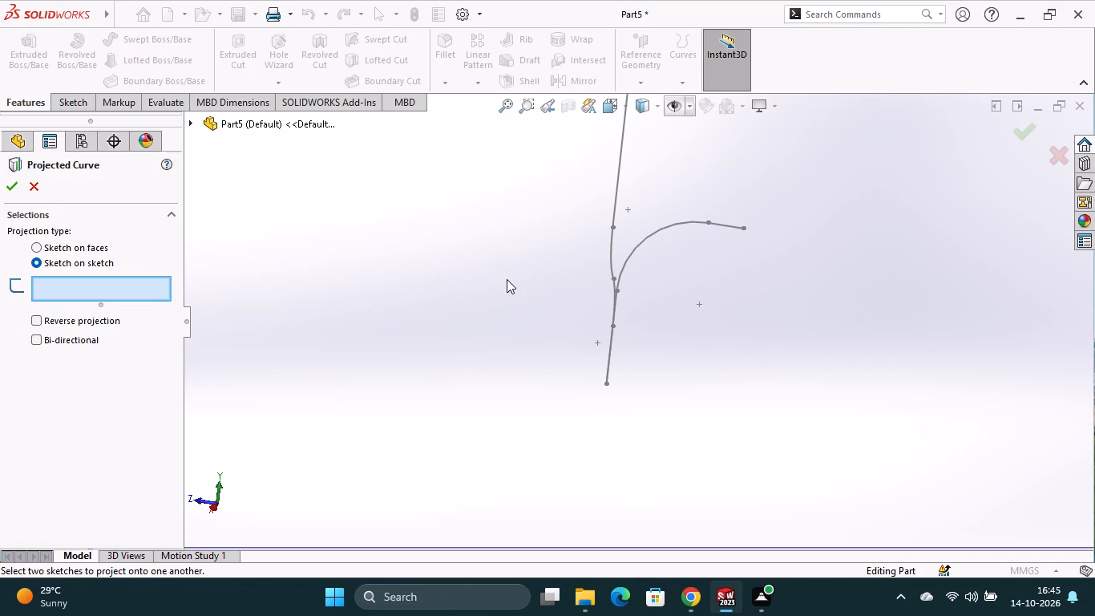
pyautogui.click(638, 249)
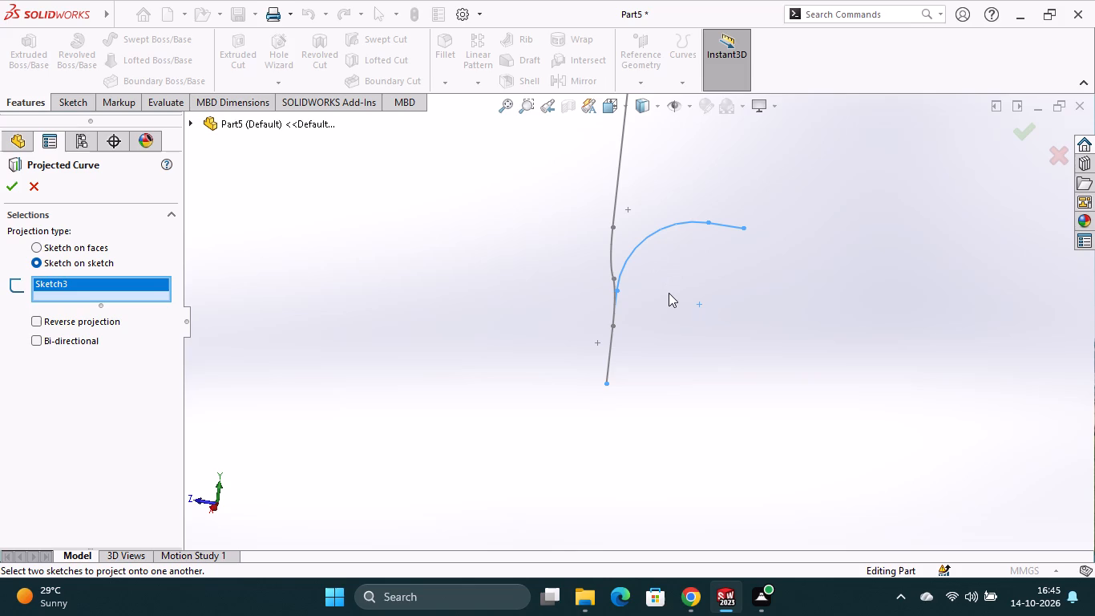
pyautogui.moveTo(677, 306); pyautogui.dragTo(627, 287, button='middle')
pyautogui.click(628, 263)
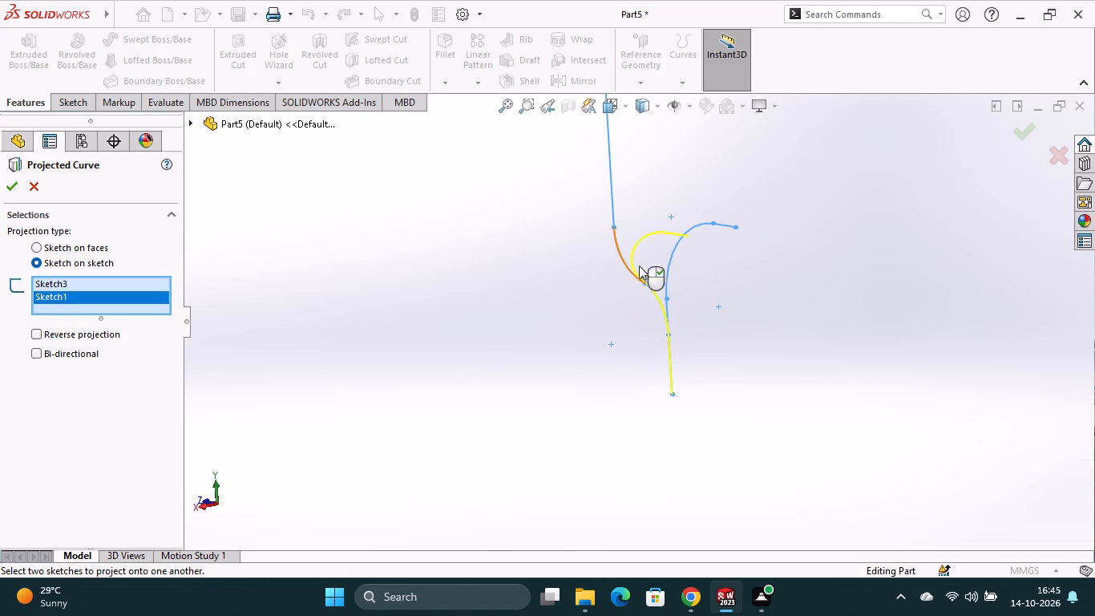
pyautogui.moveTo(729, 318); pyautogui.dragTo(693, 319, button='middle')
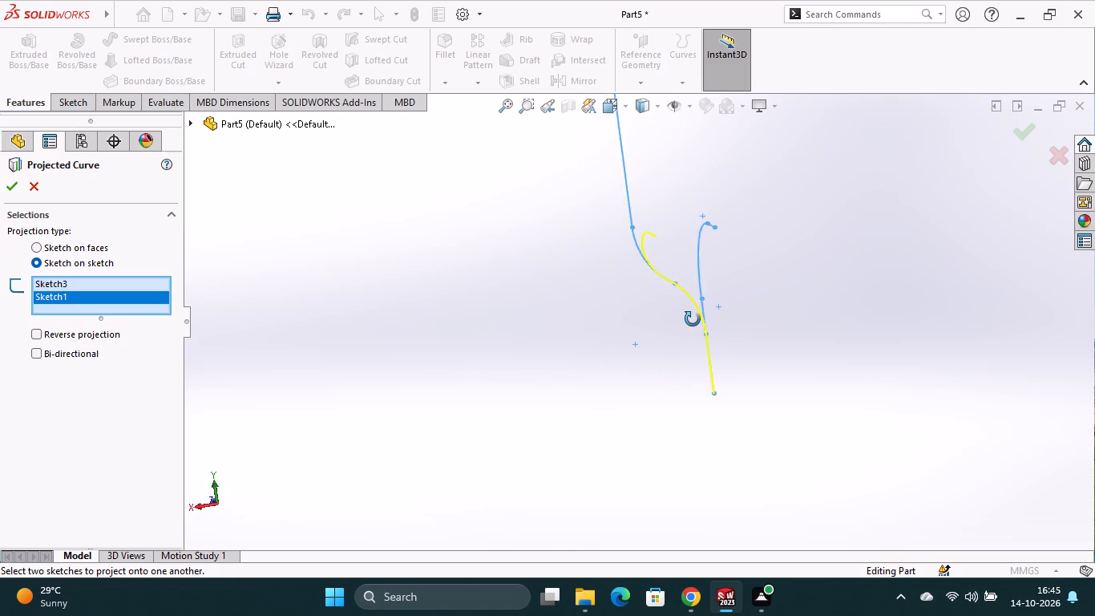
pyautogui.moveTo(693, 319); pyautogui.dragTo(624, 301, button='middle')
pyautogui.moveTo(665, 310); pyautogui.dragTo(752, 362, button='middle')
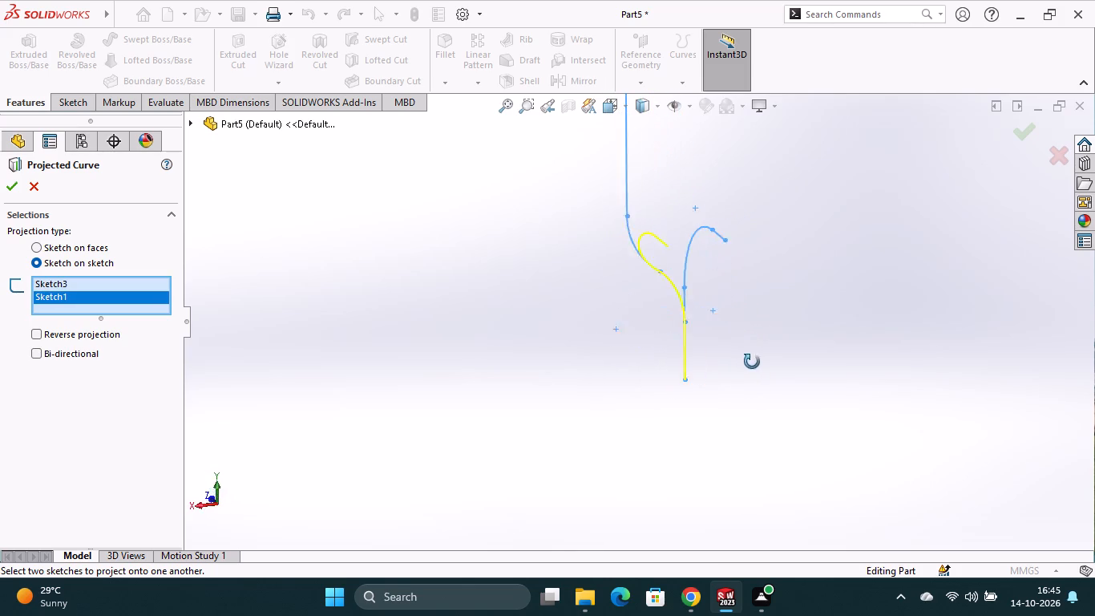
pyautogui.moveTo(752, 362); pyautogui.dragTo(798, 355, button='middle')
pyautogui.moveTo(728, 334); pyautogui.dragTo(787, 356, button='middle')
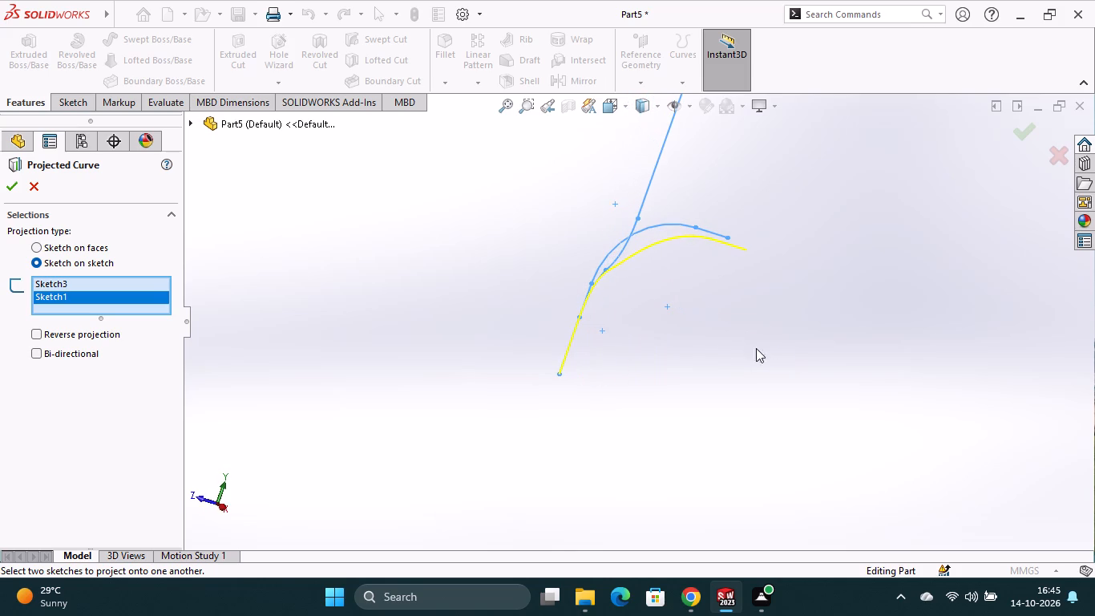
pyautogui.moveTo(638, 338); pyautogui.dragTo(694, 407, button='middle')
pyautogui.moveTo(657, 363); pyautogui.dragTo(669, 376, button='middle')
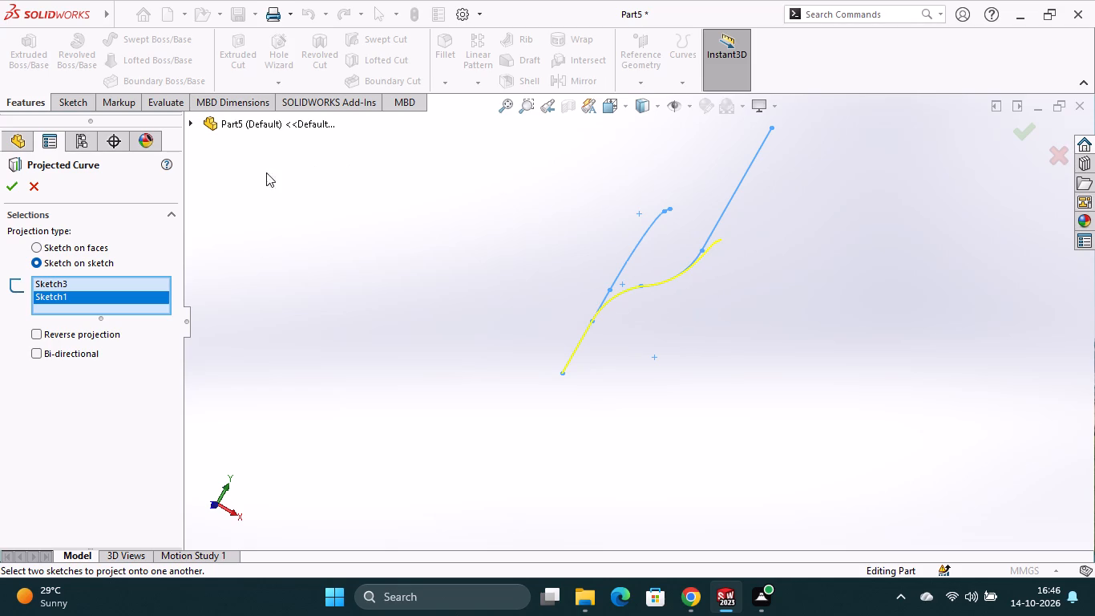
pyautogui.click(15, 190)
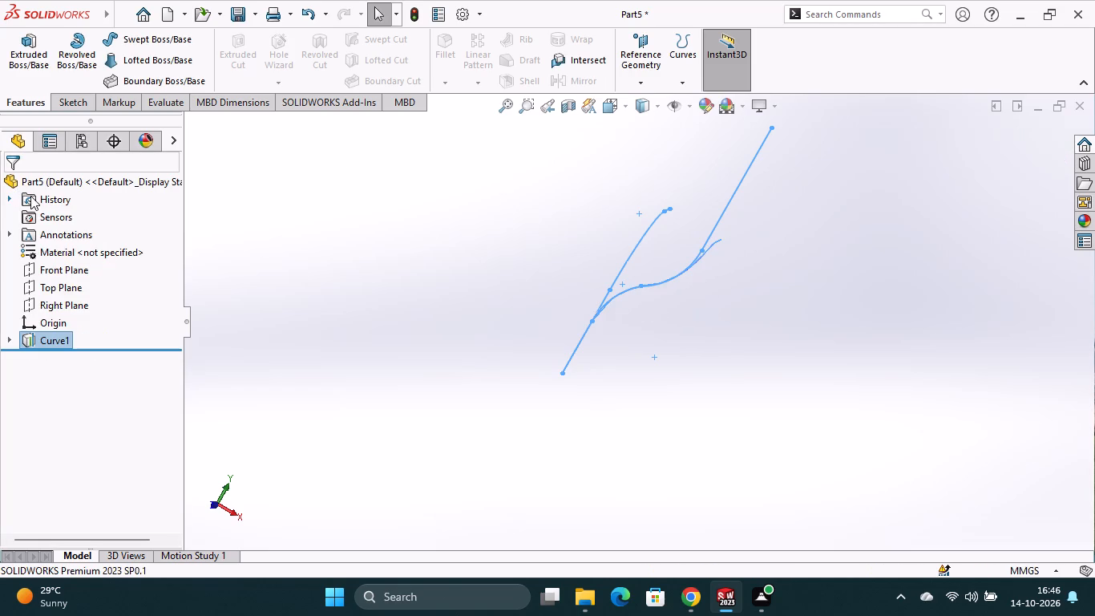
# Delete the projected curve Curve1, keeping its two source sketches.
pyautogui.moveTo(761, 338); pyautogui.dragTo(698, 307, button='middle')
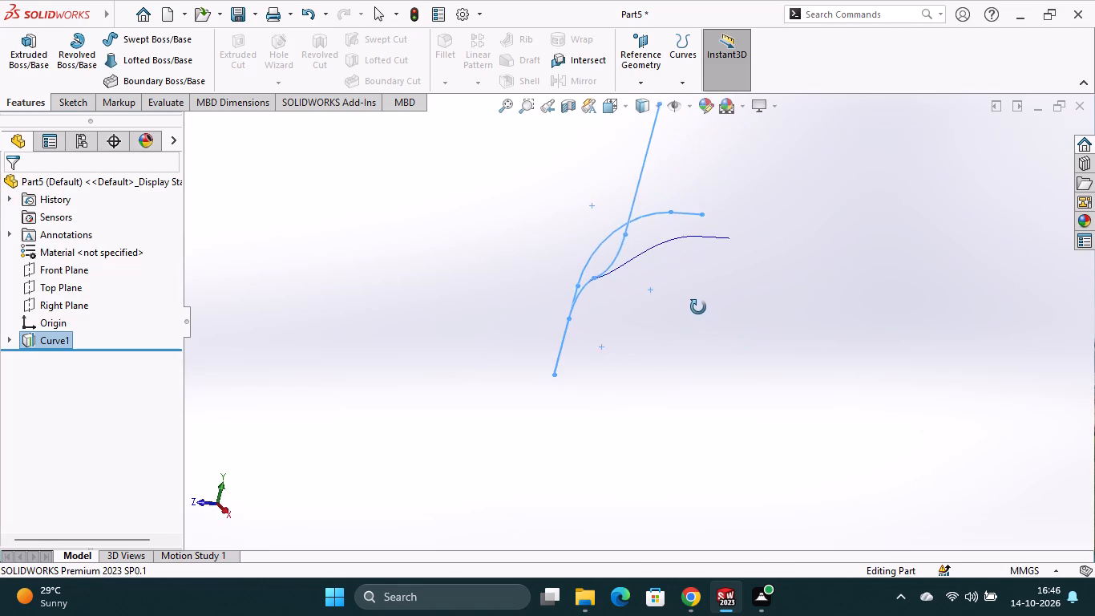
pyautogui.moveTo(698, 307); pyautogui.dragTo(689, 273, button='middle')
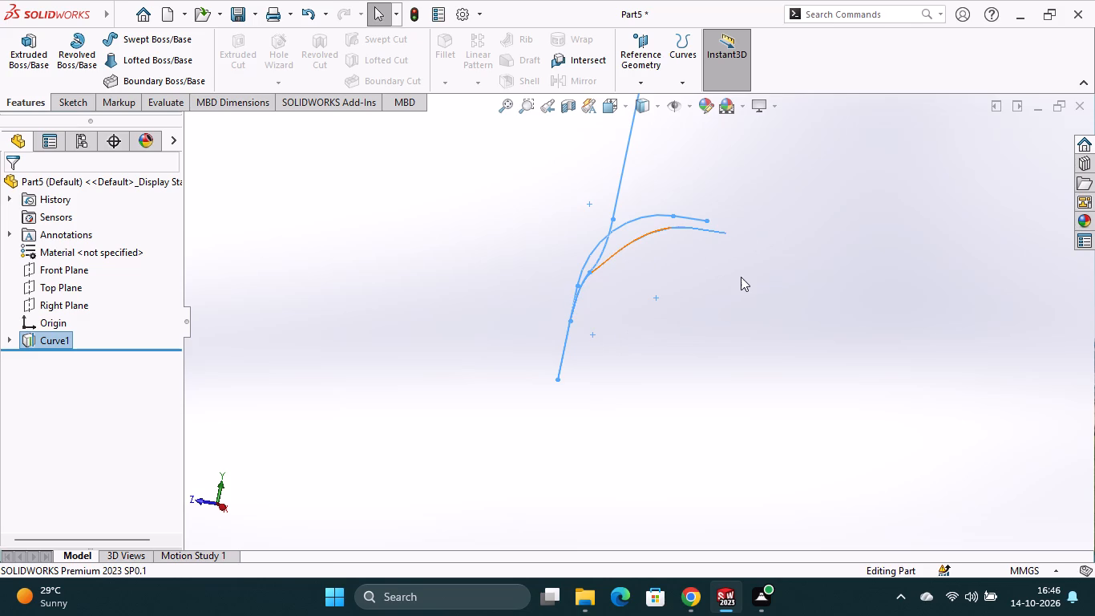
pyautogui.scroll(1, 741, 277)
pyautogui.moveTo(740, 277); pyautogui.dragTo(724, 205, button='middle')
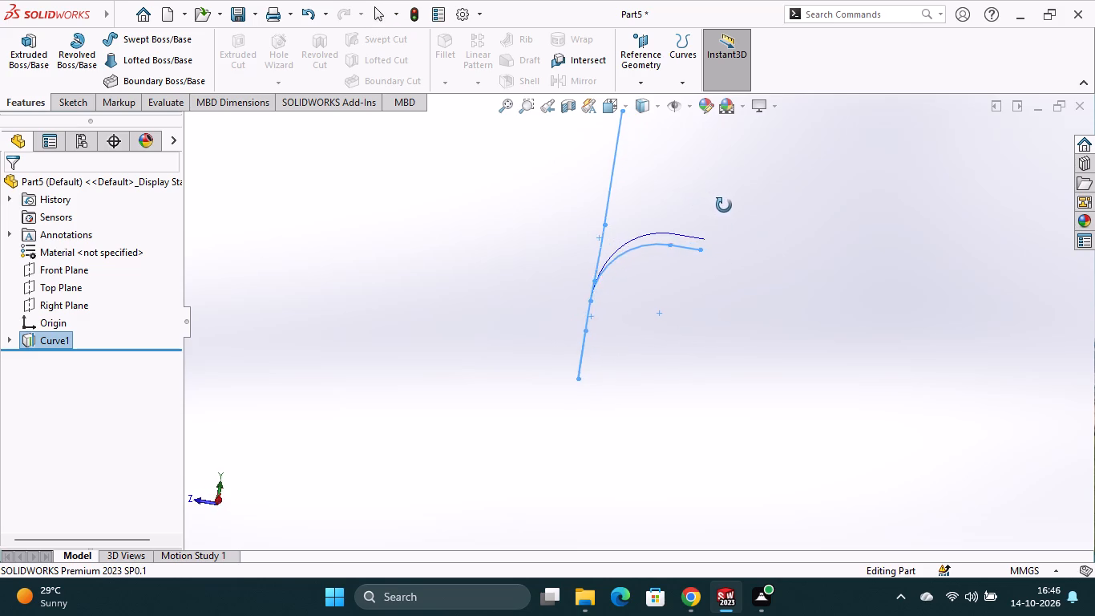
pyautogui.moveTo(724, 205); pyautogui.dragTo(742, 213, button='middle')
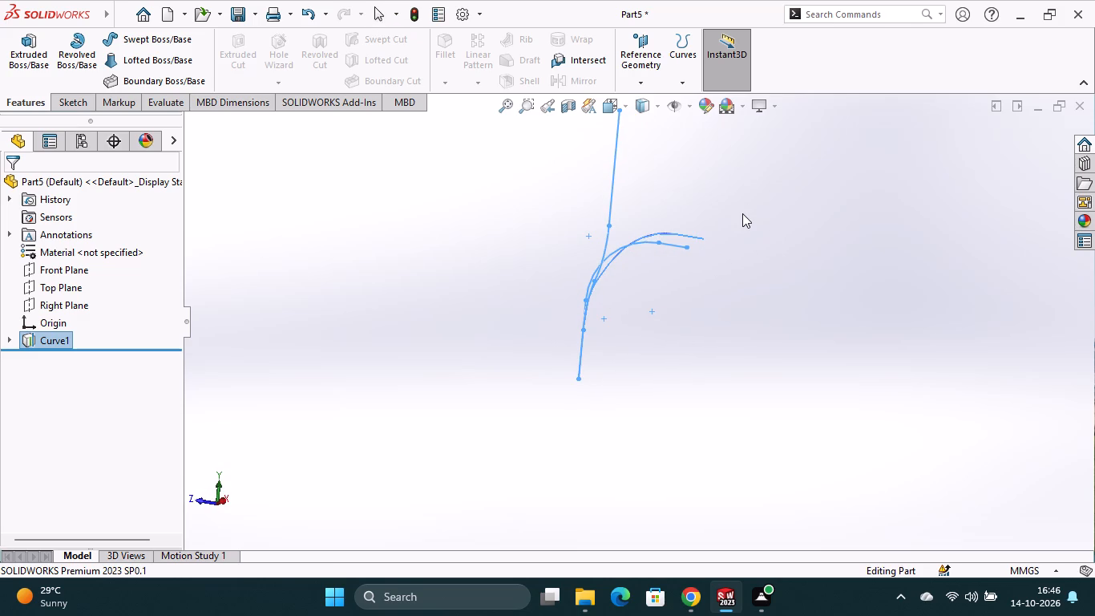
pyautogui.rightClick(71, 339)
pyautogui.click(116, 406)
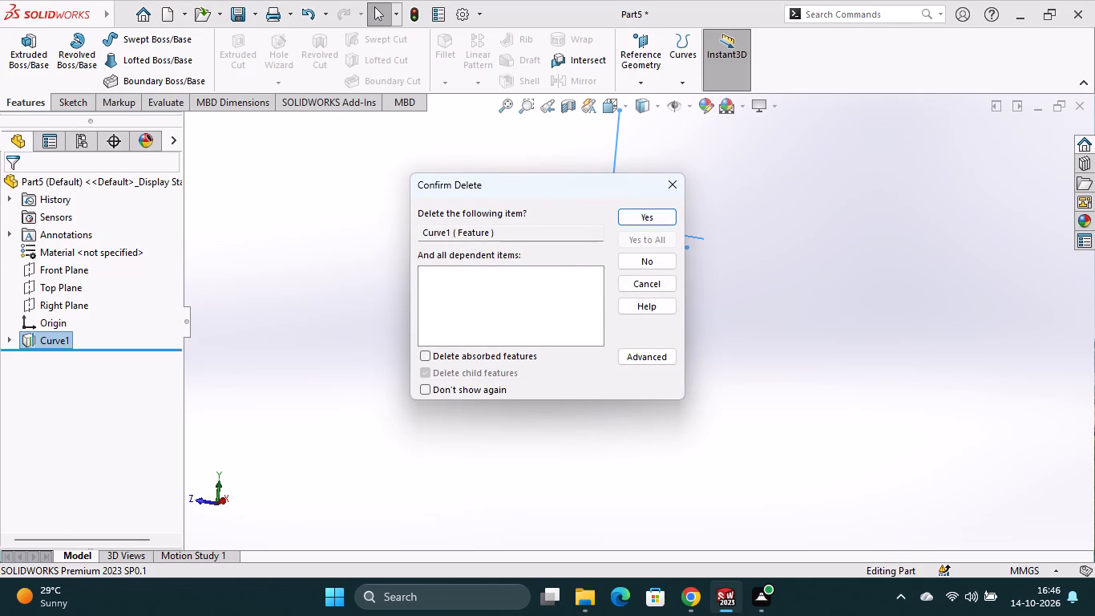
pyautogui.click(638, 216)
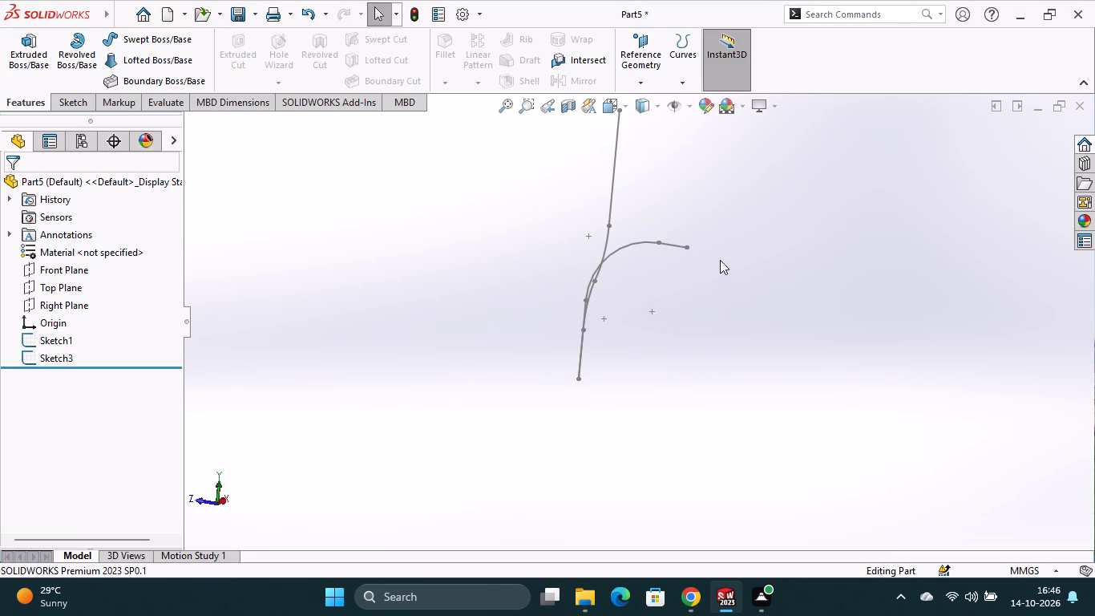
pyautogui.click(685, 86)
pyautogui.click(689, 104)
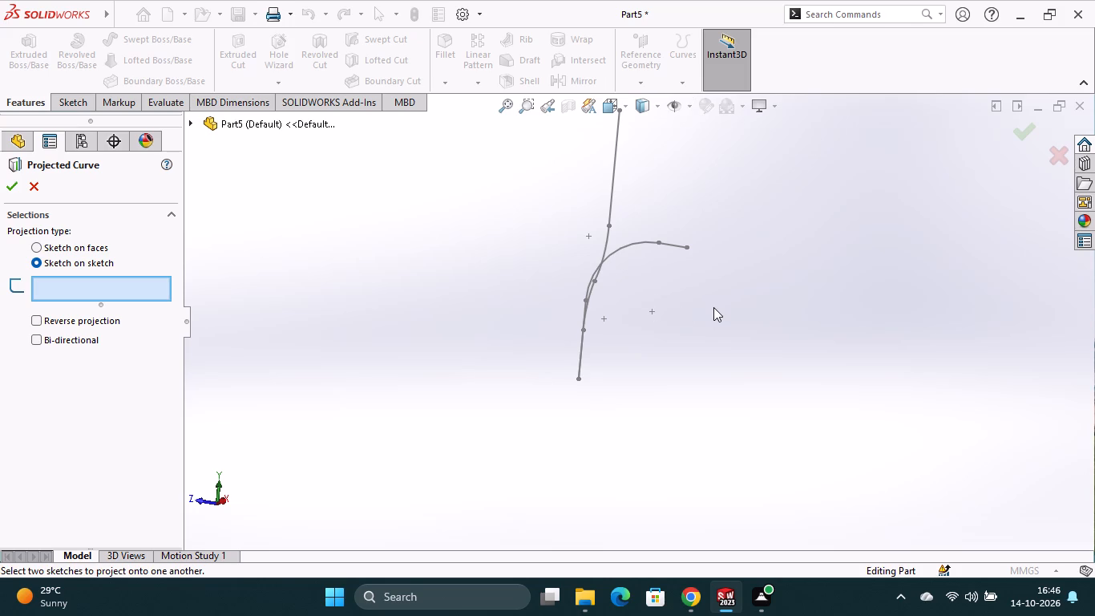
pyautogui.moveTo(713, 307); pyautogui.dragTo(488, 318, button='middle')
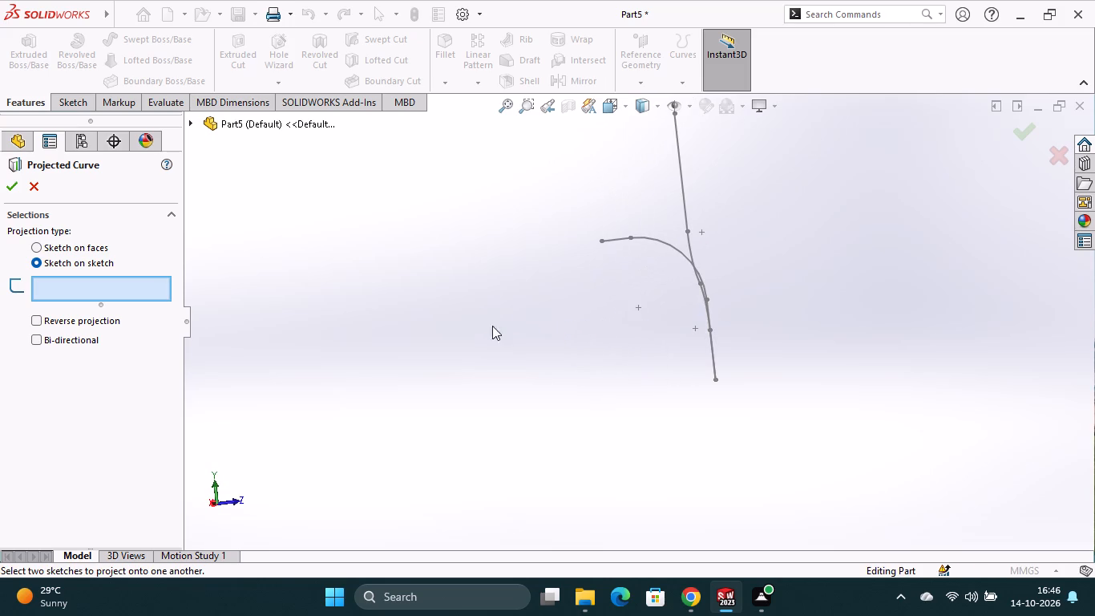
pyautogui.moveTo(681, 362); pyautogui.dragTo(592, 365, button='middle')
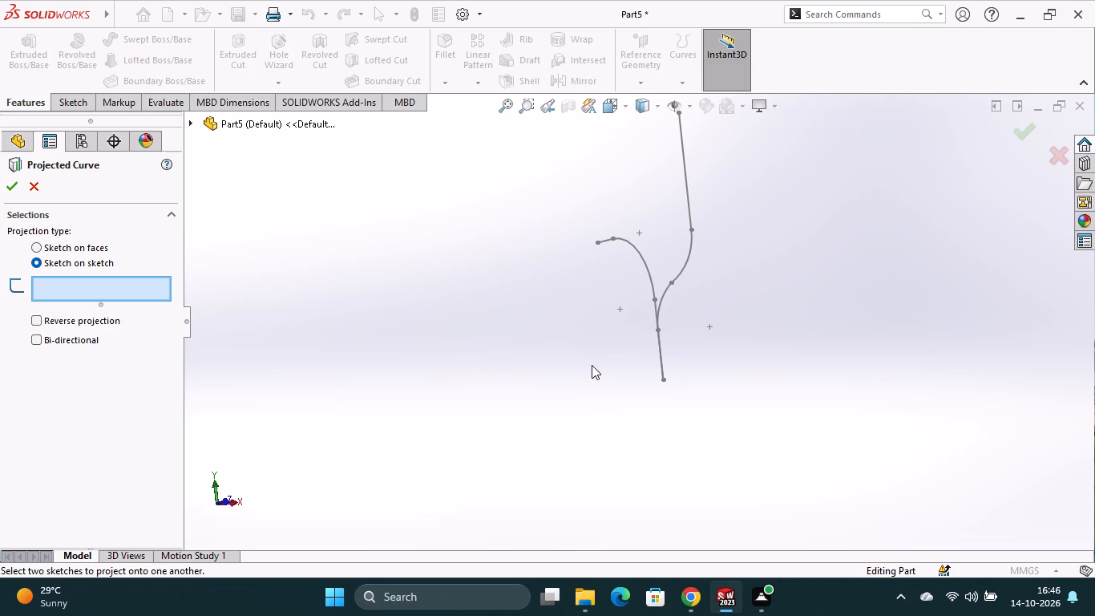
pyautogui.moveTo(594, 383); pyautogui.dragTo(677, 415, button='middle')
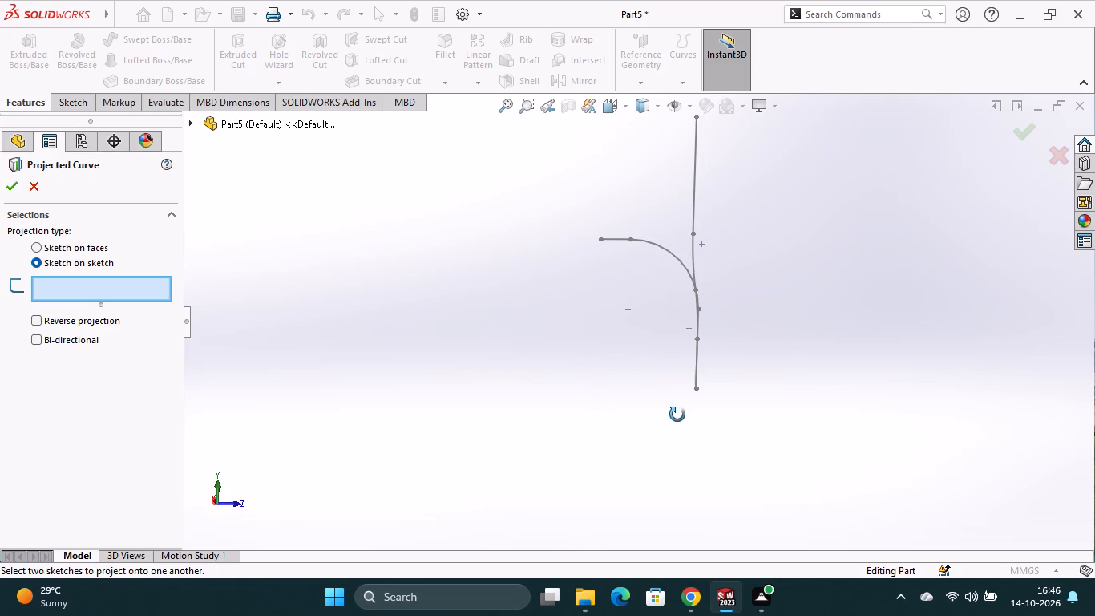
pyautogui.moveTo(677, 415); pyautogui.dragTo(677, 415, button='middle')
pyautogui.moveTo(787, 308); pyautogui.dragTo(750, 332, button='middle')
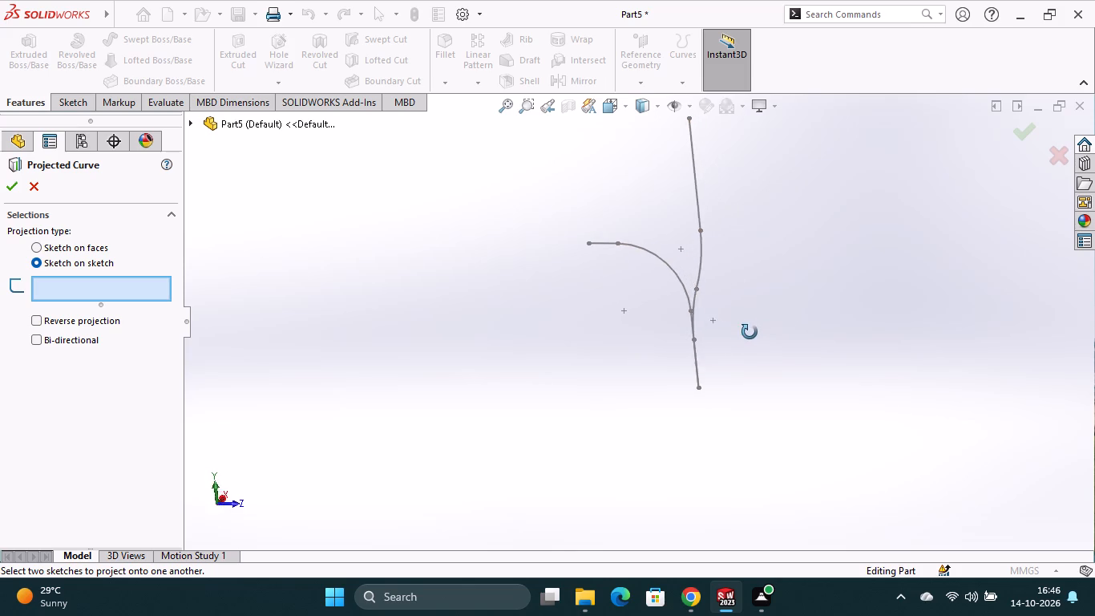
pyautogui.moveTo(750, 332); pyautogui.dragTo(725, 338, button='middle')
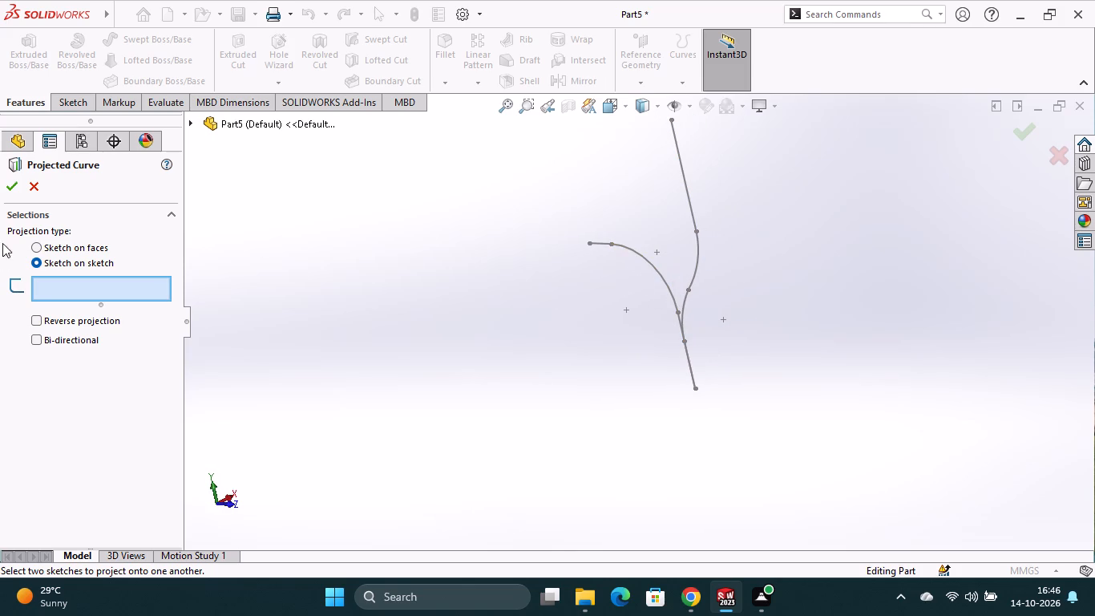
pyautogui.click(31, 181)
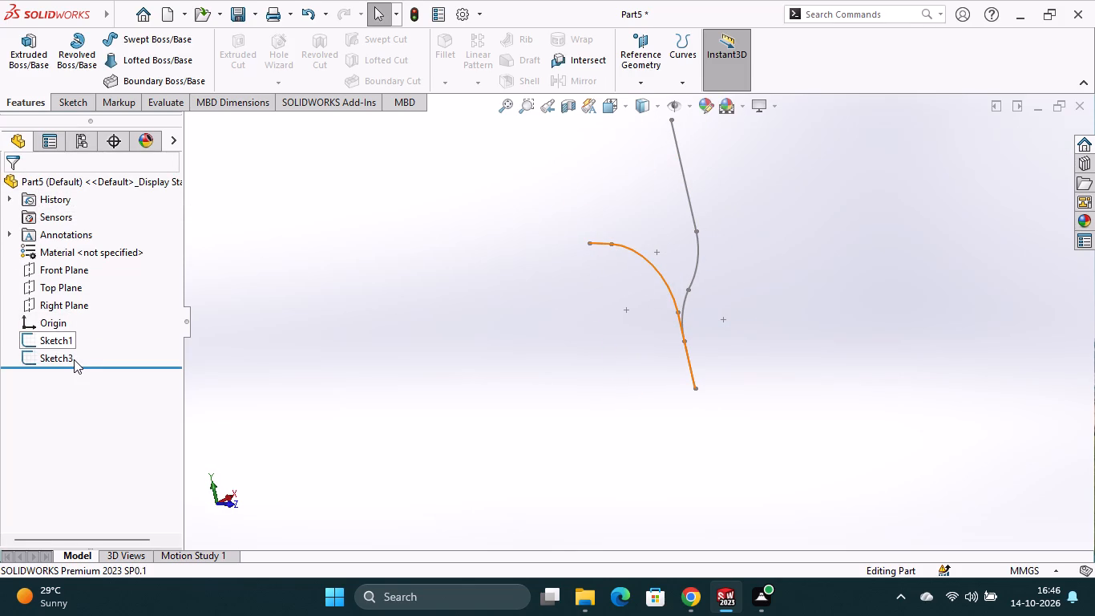
# Open Sketch3 for editing.
pyautogui.rightClick(74, 359)
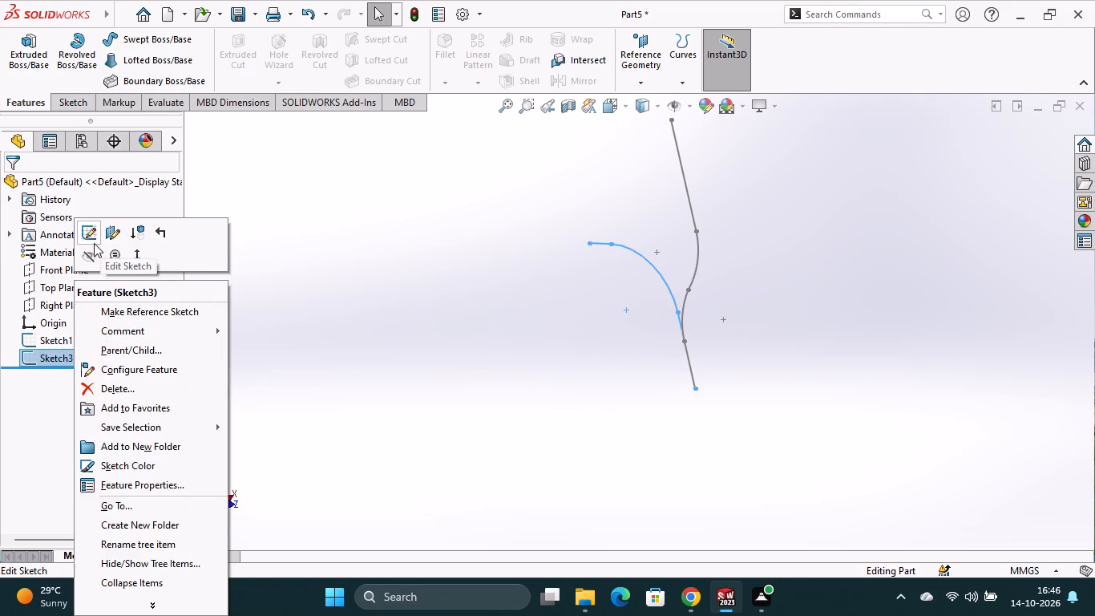
pyautogui.click(92, 241)
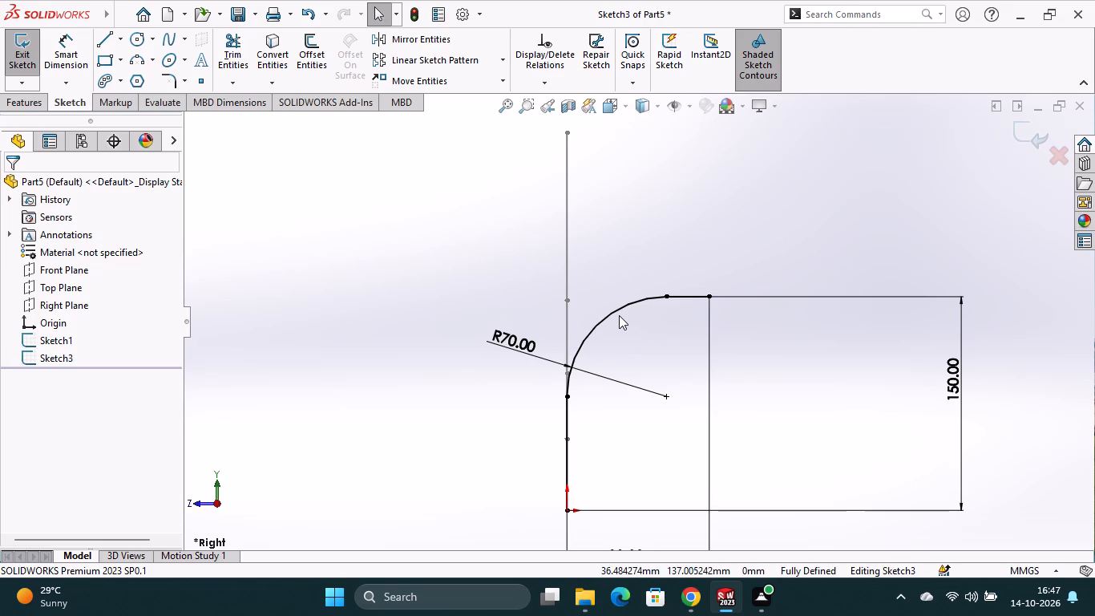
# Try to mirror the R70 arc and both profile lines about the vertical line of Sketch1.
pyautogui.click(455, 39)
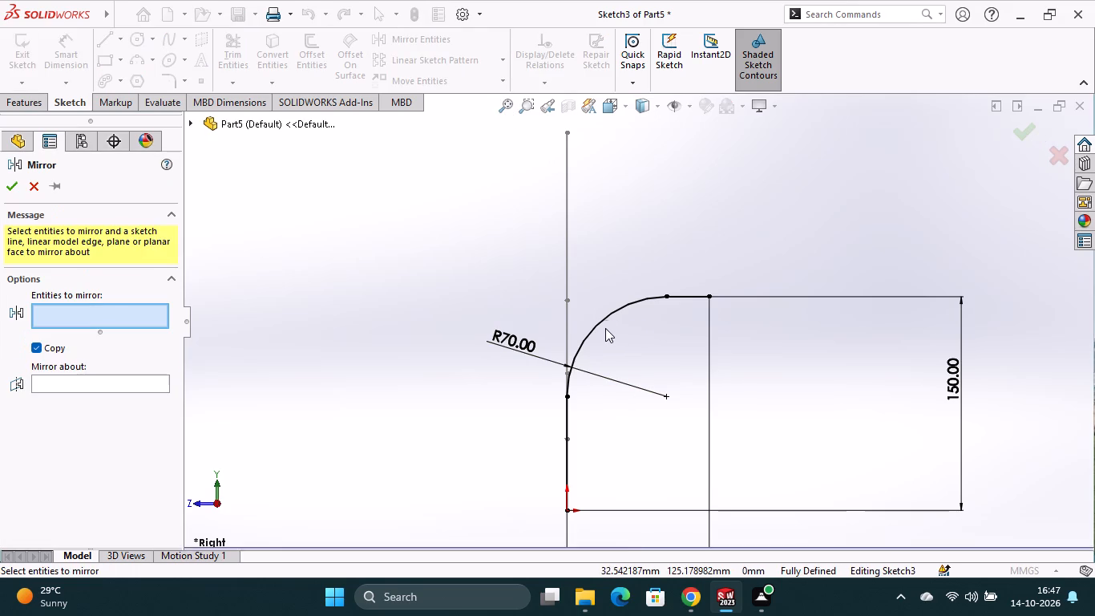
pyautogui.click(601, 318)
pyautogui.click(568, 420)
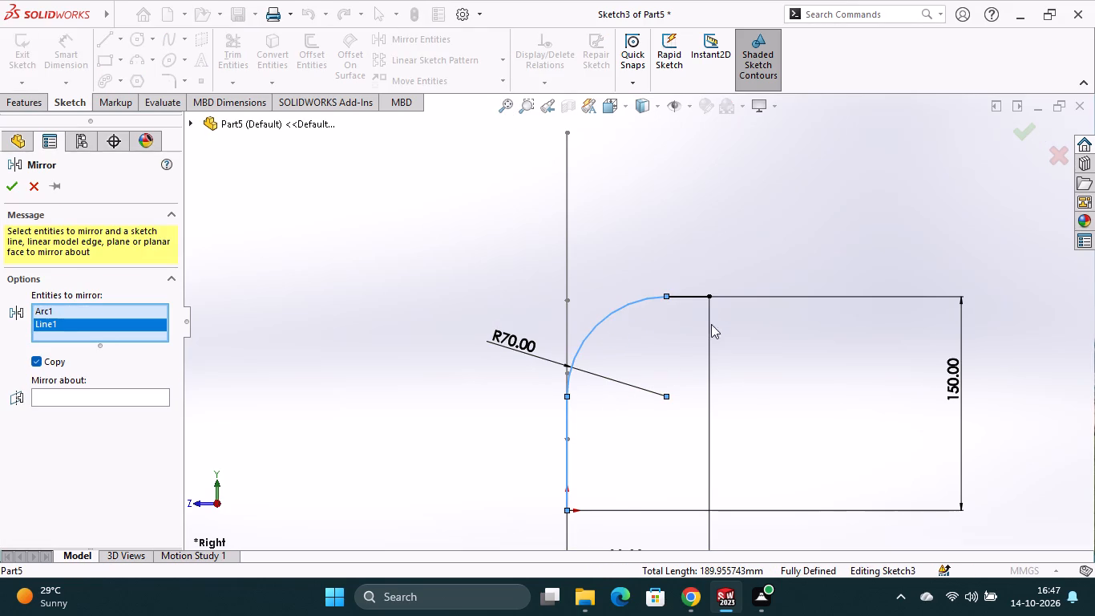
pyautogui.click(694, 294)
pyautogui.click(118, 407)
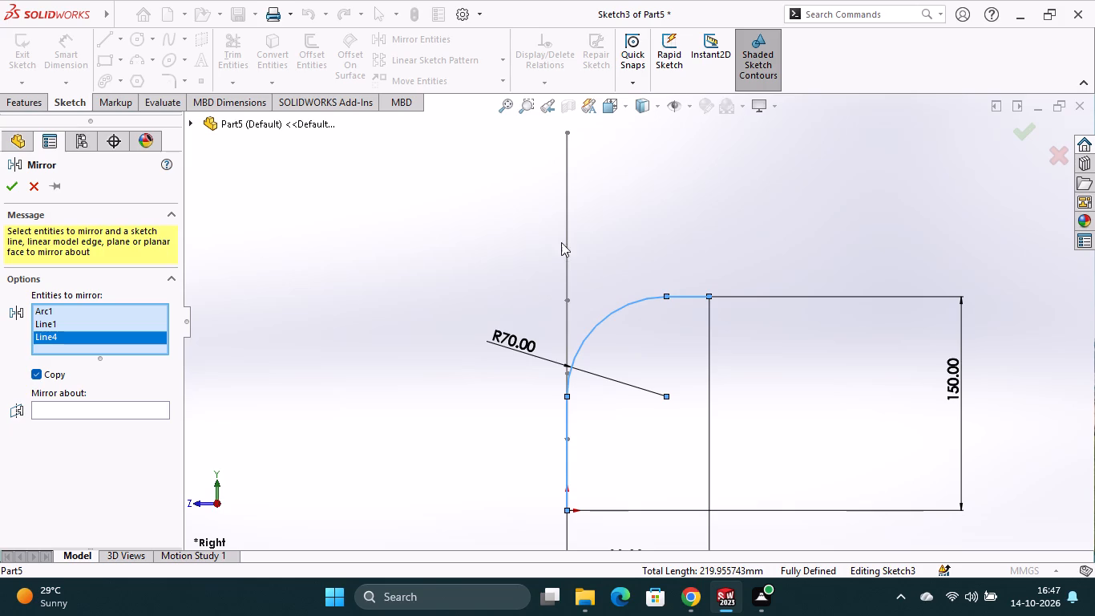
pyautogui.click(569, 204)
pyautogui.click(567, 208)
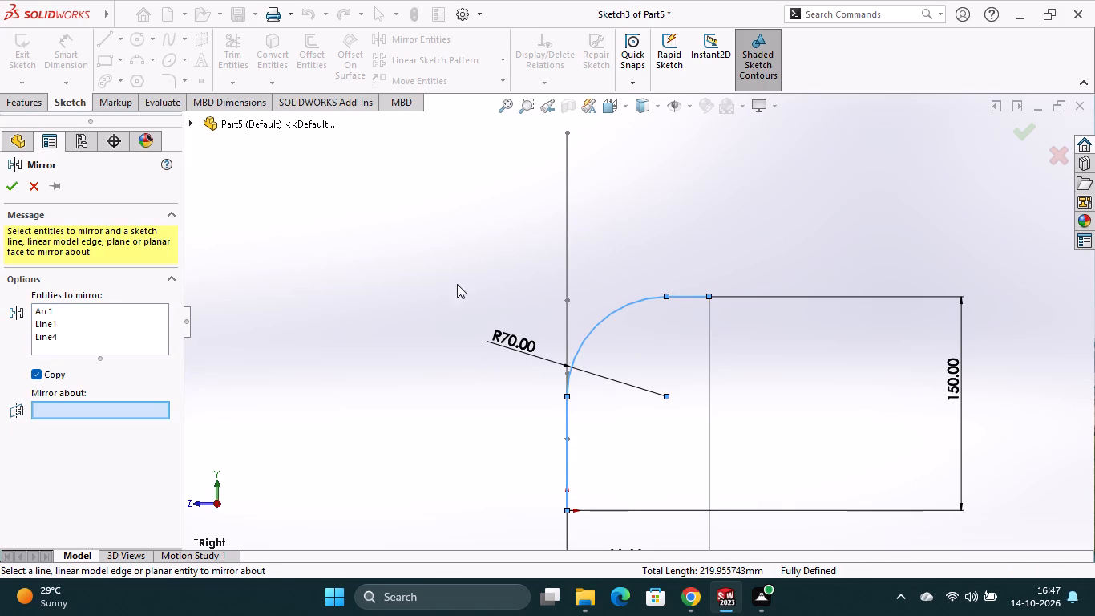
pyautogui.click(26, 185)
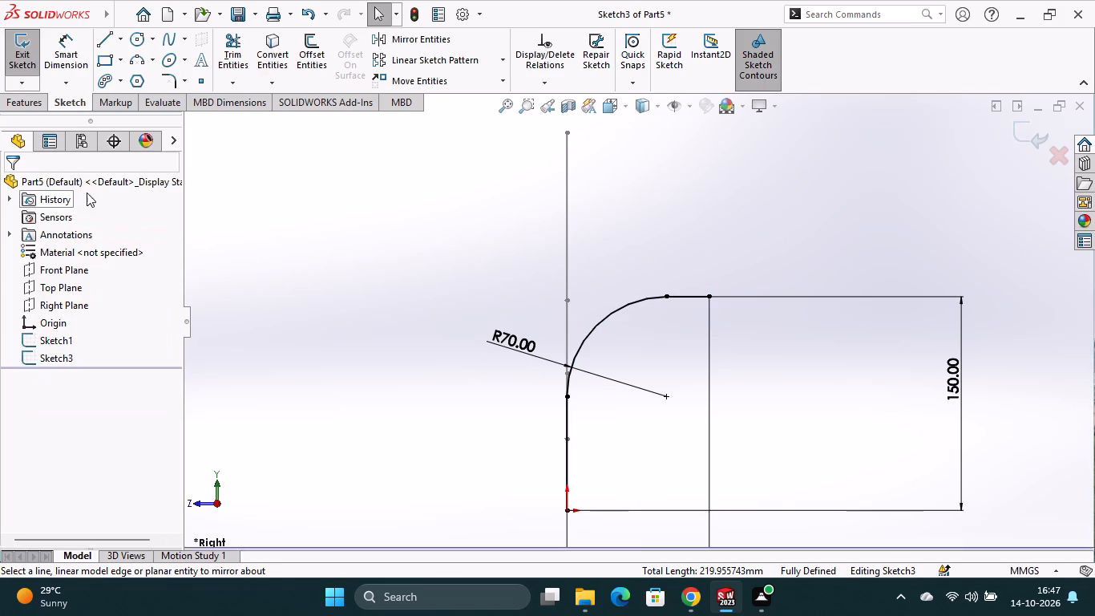
# Draw a vertical centerline from the origin up along the profile's vertical line, ending above the arc.
pyautogui.click(125, 47)
pyautogui.click(135, 79)
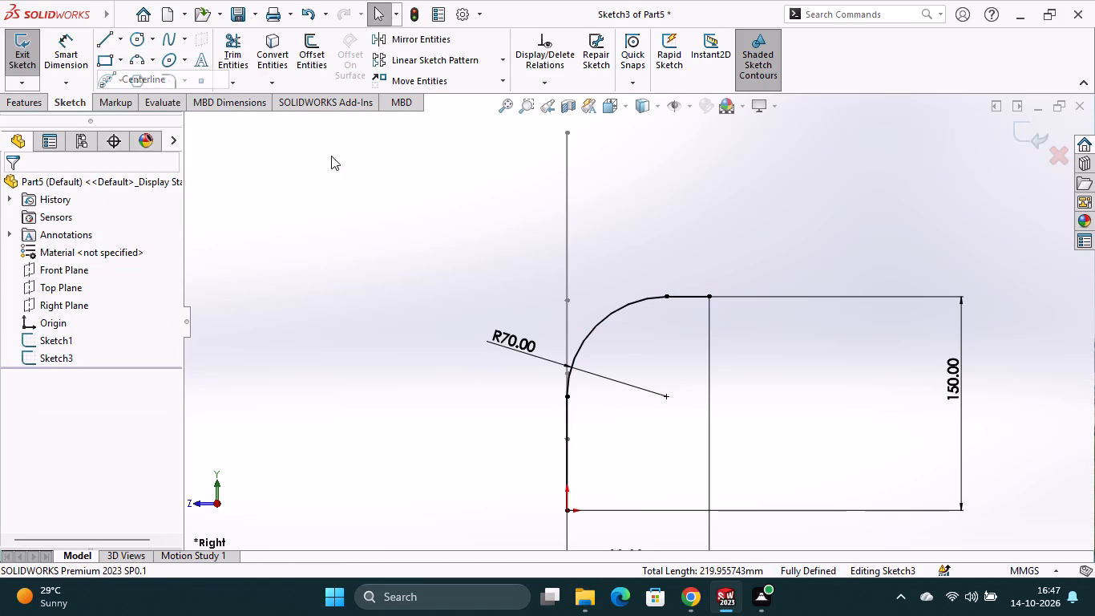
pyautogui.click(568, 512)
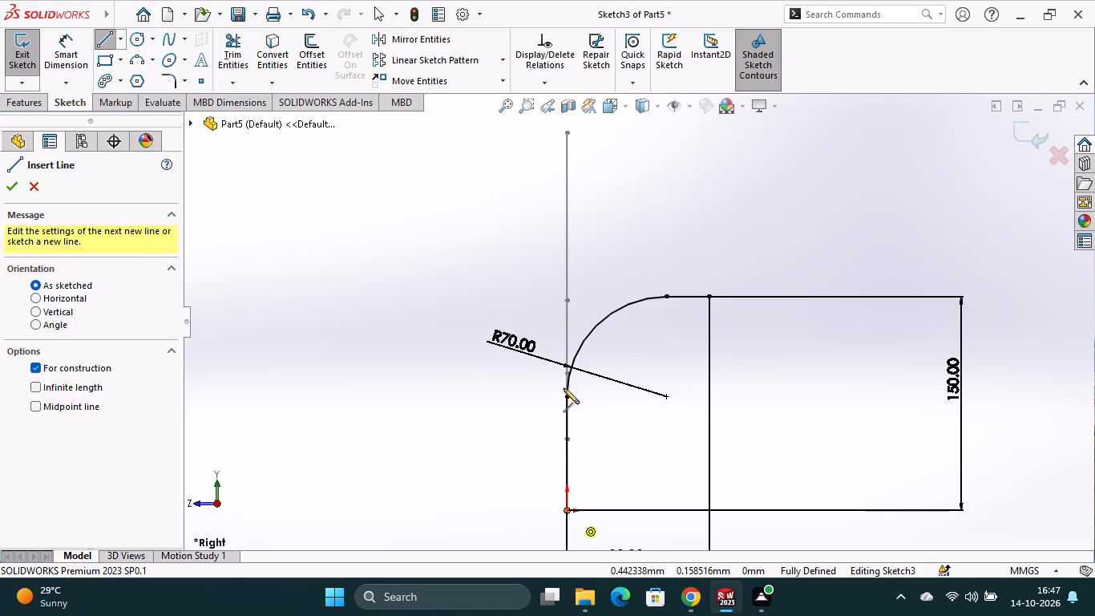
pyautogui.click(568, 205)
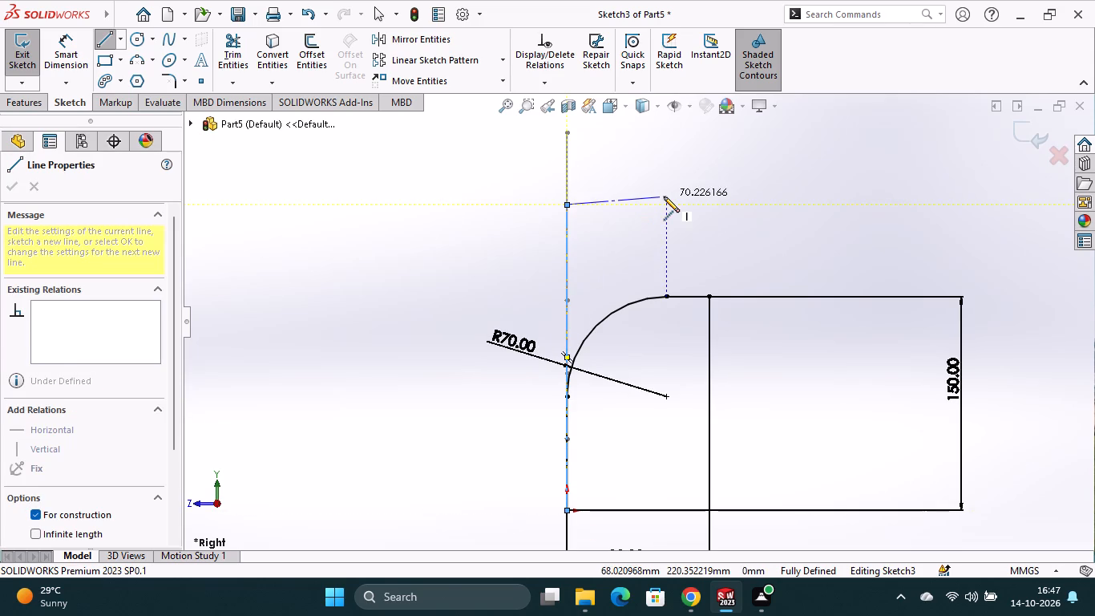
pyautogui.press('Escape')
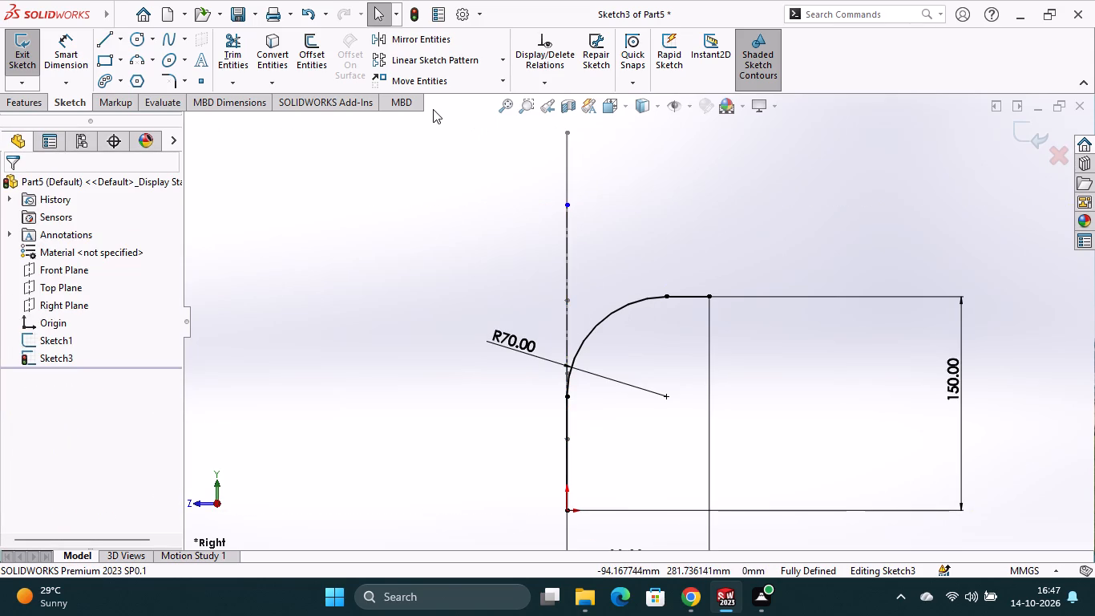
# Mirror the vertical line, R70 arc and short horizontal line about the vertical centerline, keeping the originals, and exit Sketch3.
pyautogui.click(418, 26)
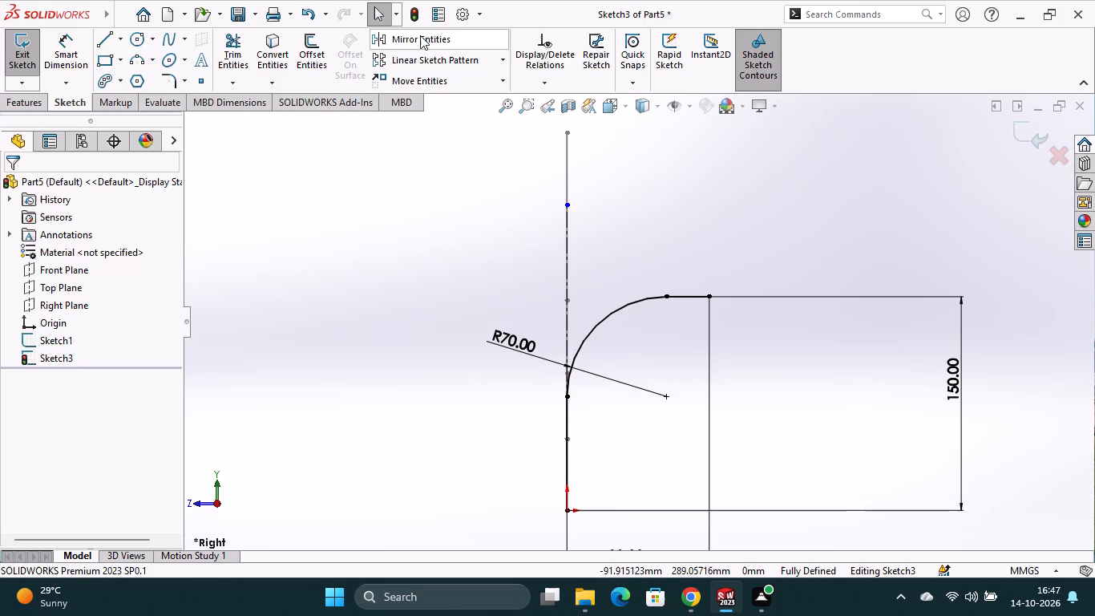
pyautogui.click(420, 35)
pyautogui.click(565, 418)
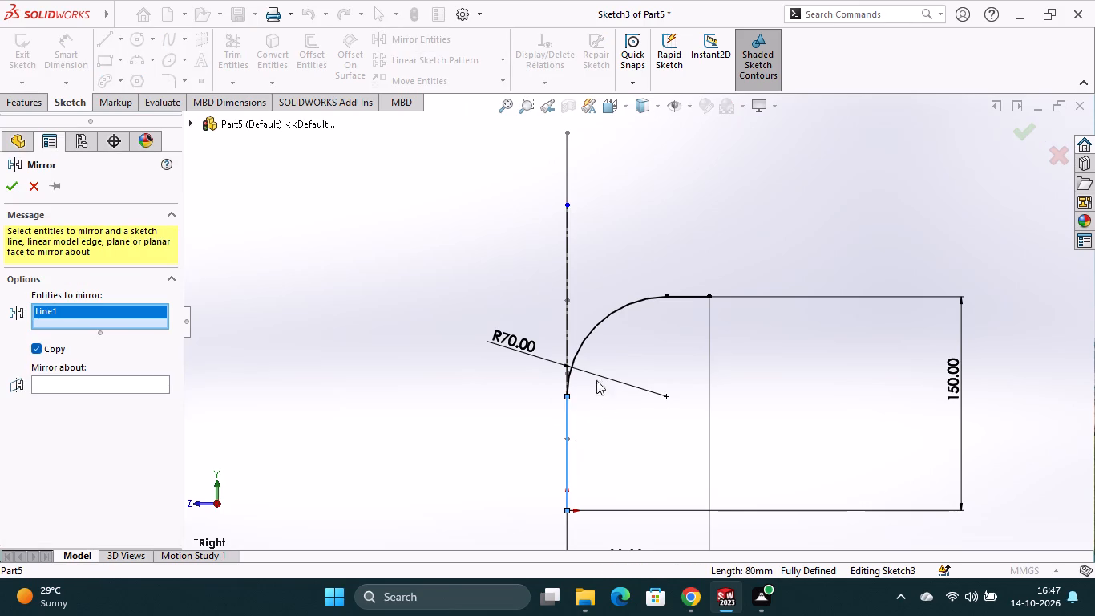
pyautogui.click(590, 333)
pyautogui.click(689, 297)
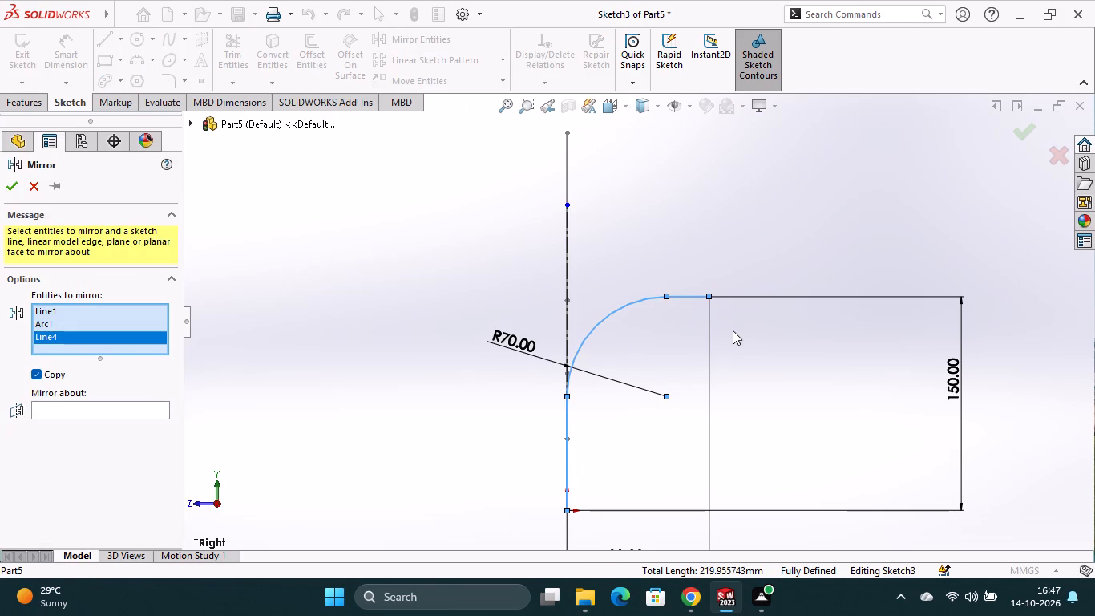
pyautogui.click(107, 407)
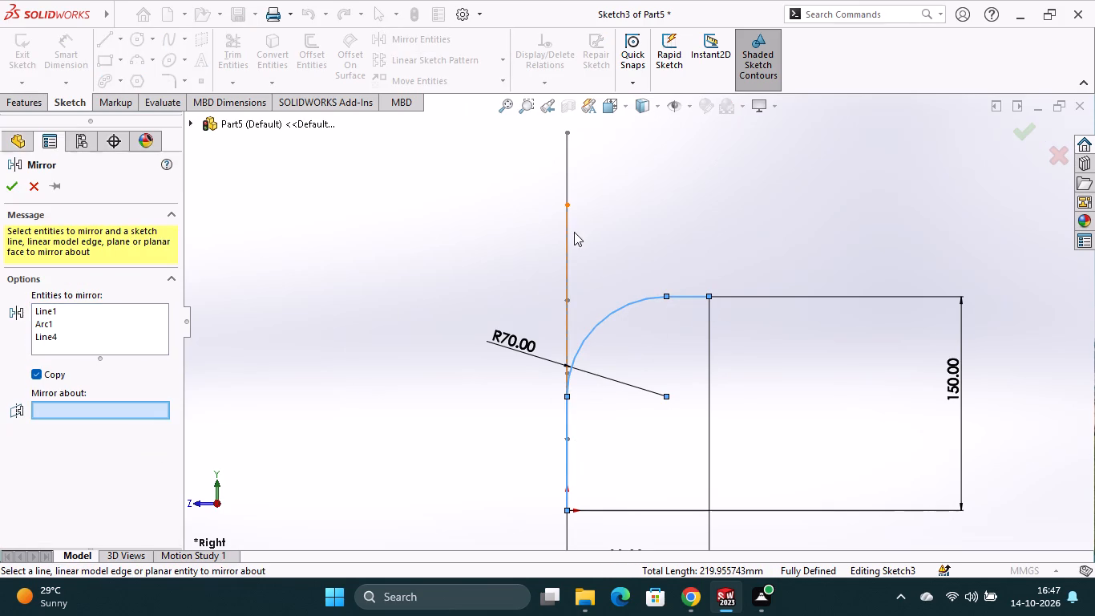
pyautogui.click(565, 246)
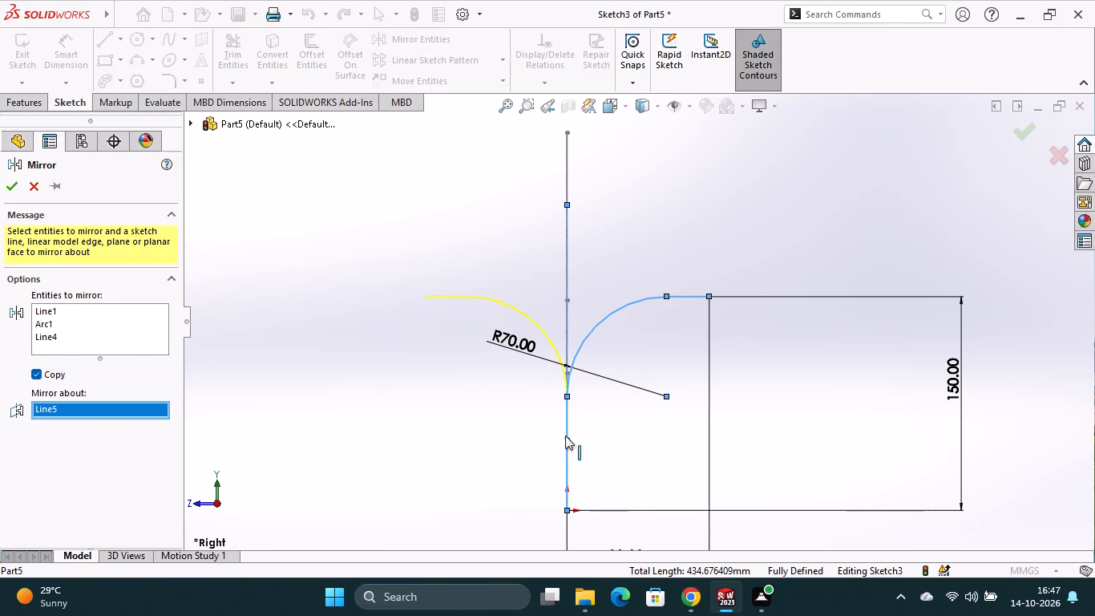
pyautogui.click(1024, 131)
pyautogui.rightClick(625, 308)
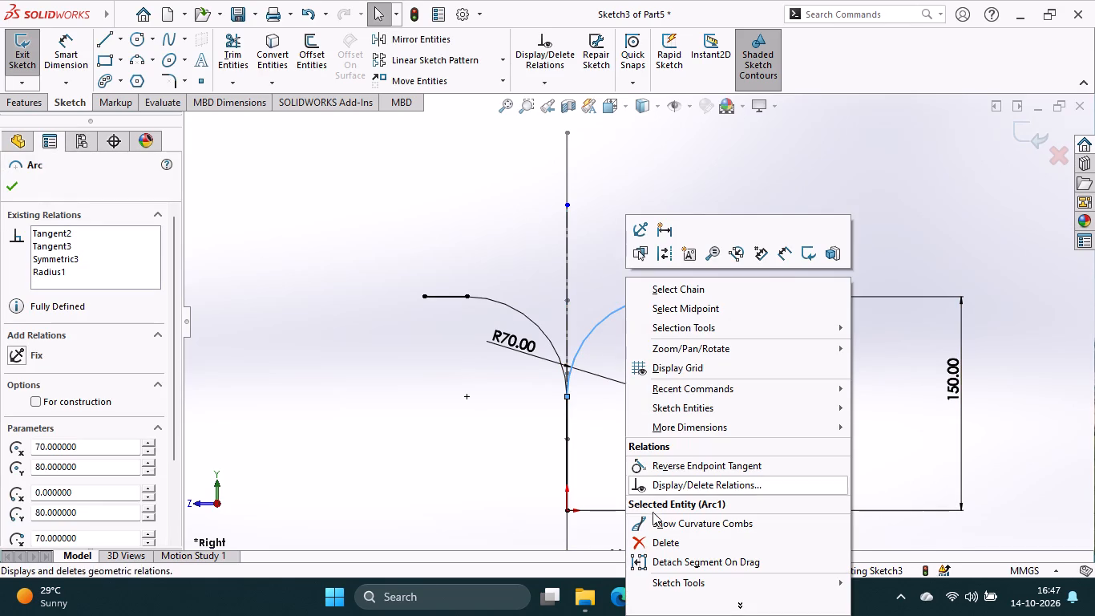
pyautogui.click(588, 286)
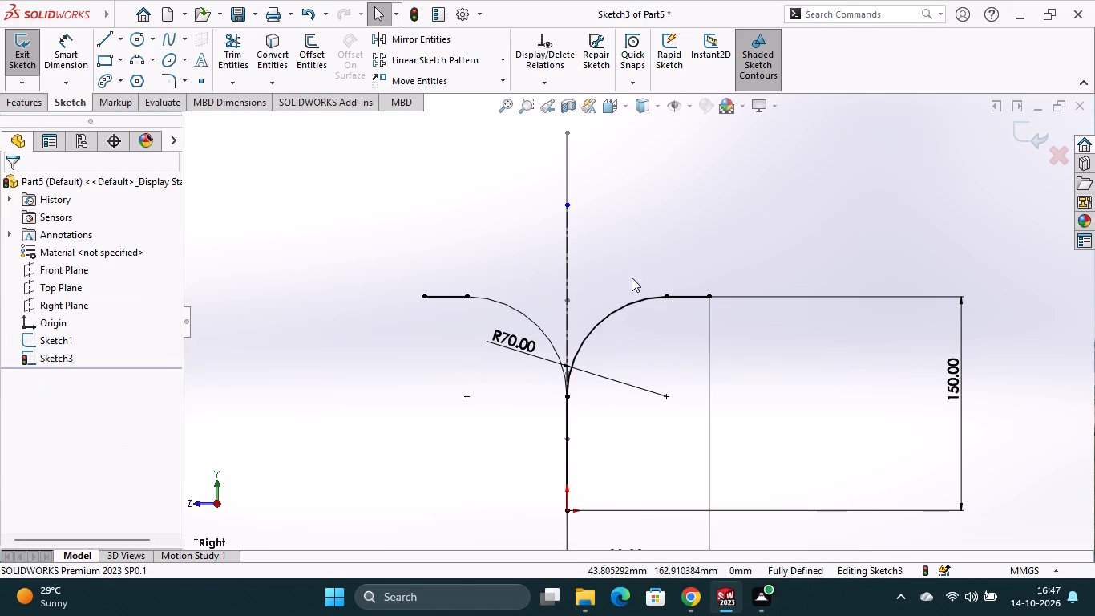
pyautogui.click(1023, 140)
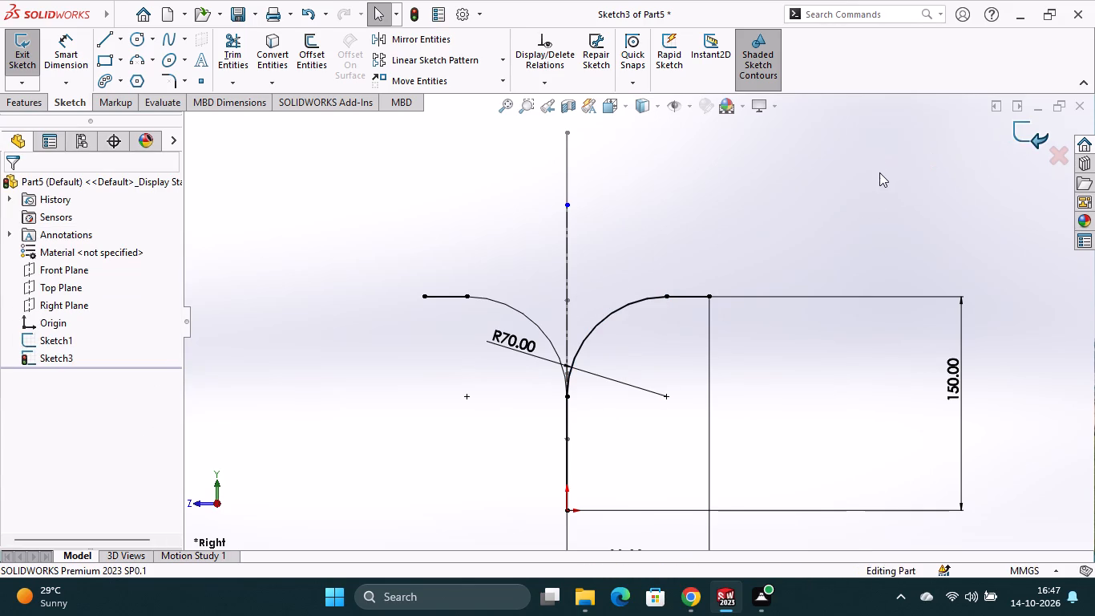
# Examine the mirrored Sketch3 profile together with Sketch1 from several viewing angles.
pyautogui.moveTo(738, 232); pyautogui.dragTo(722, 247, button='middle')
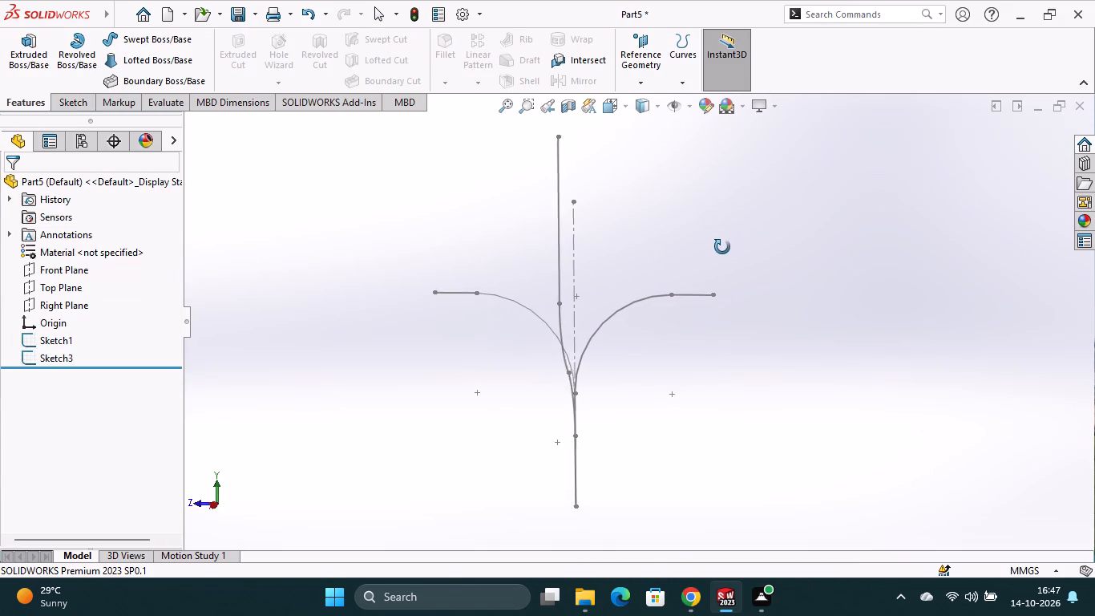
pyautogui.moveTo(722, 247); pyautogui.dragTo(712, 253, button='middle')
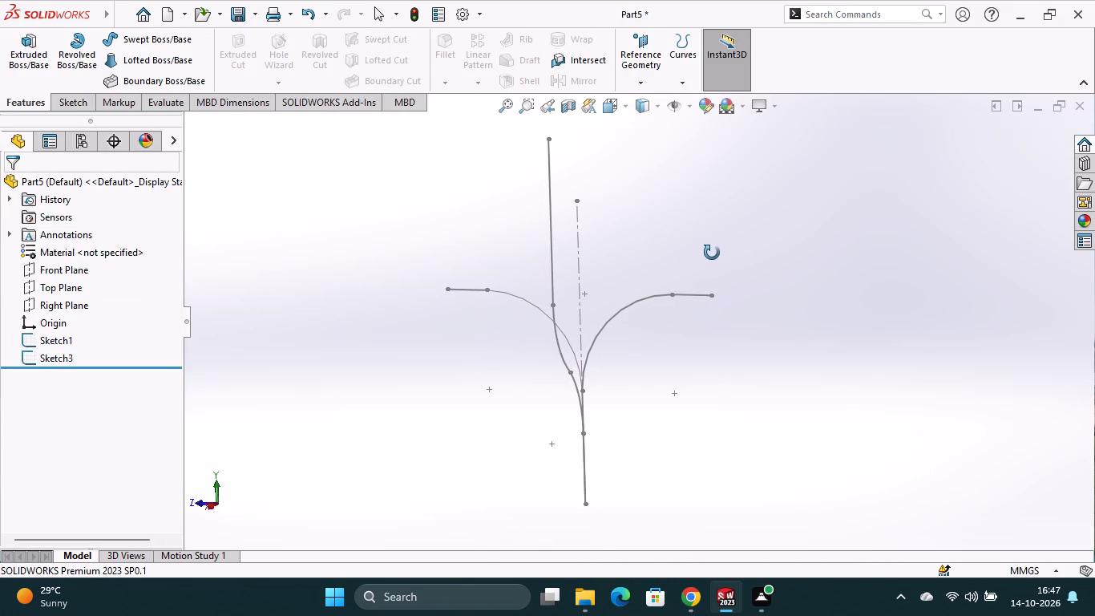
pyautogui.moveTo(712, 253); pyautogui.dragTo(713, 251, button='middle')
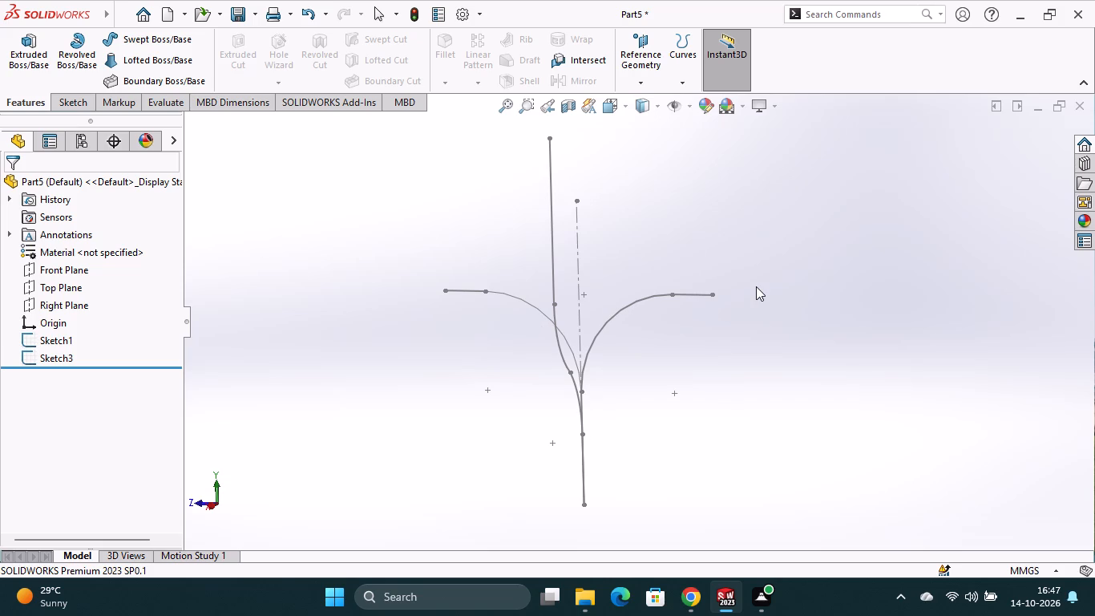
pyautogui.moveTo(756, 286); pyautogui.dragTo(606, 342, button='middle')
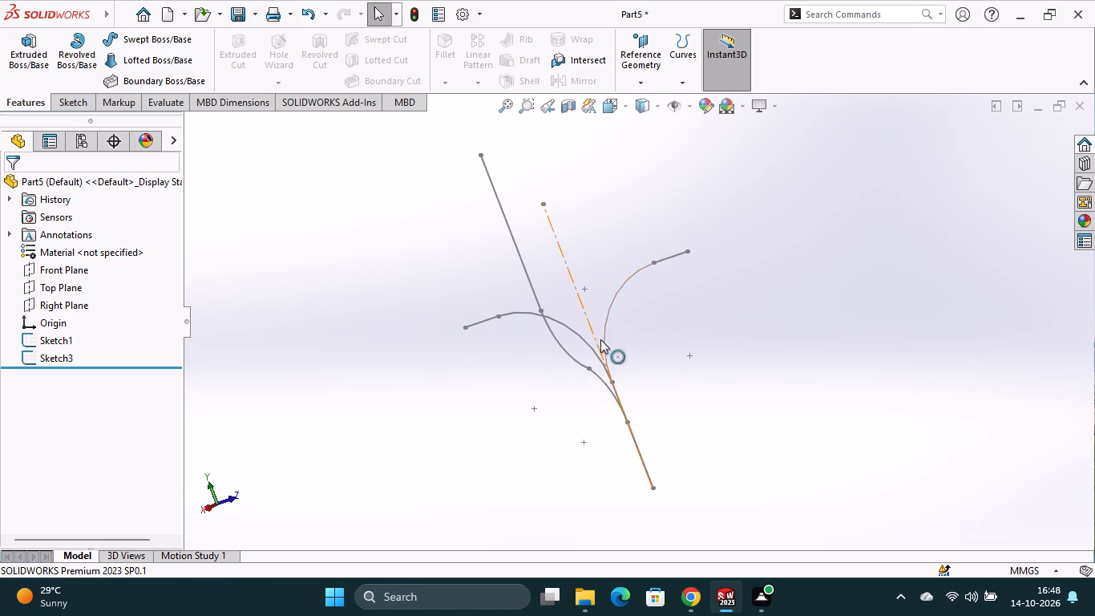
pyautogui.moveTo(633, 399); pyautogui.dragTo(580, 443, button='middle')
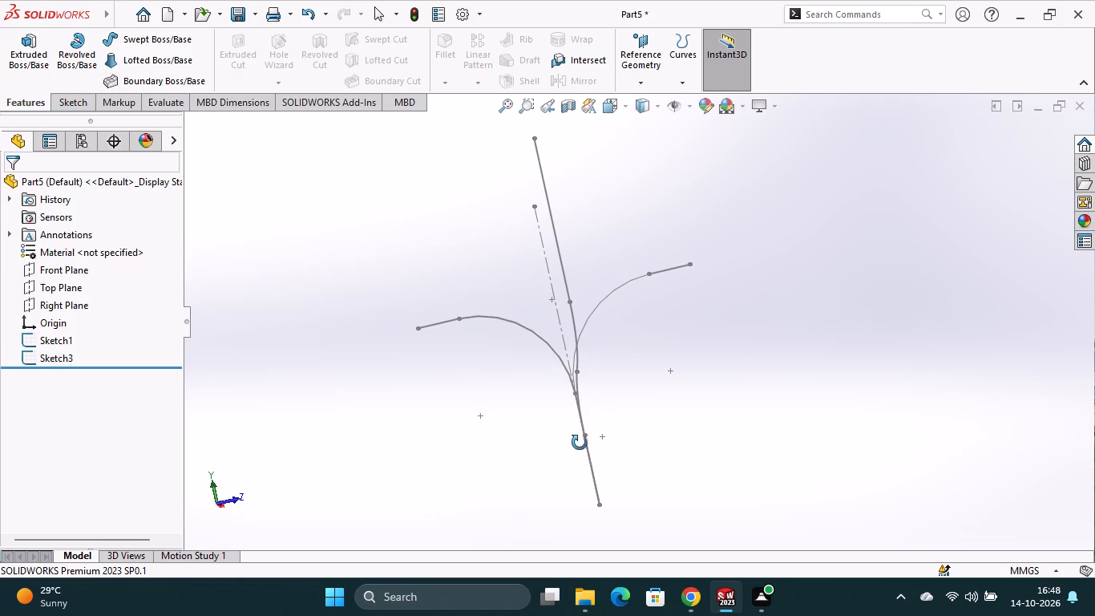
pyautogui.moveTo(580, 443); pyautogui.dragTo(580, 449, button='middle')
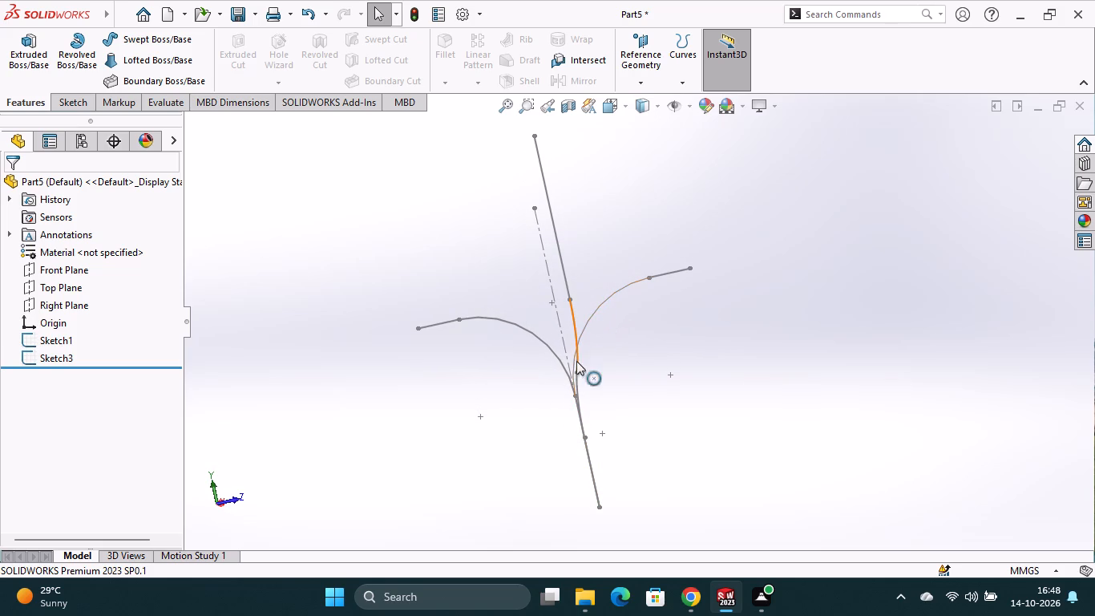
pyautogui.moveTo(681, 371); pyautogui.dragTo(688, 419, button='middle')
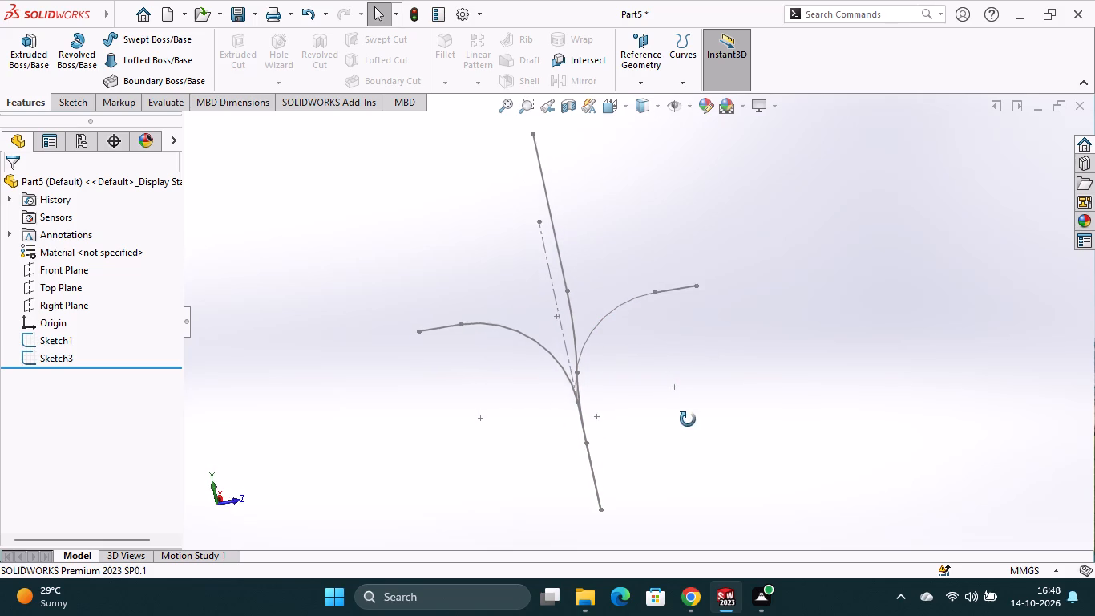
pyautogui.moveTo(688, 419); pyautogui.dragTo(742, 449, button='middle')
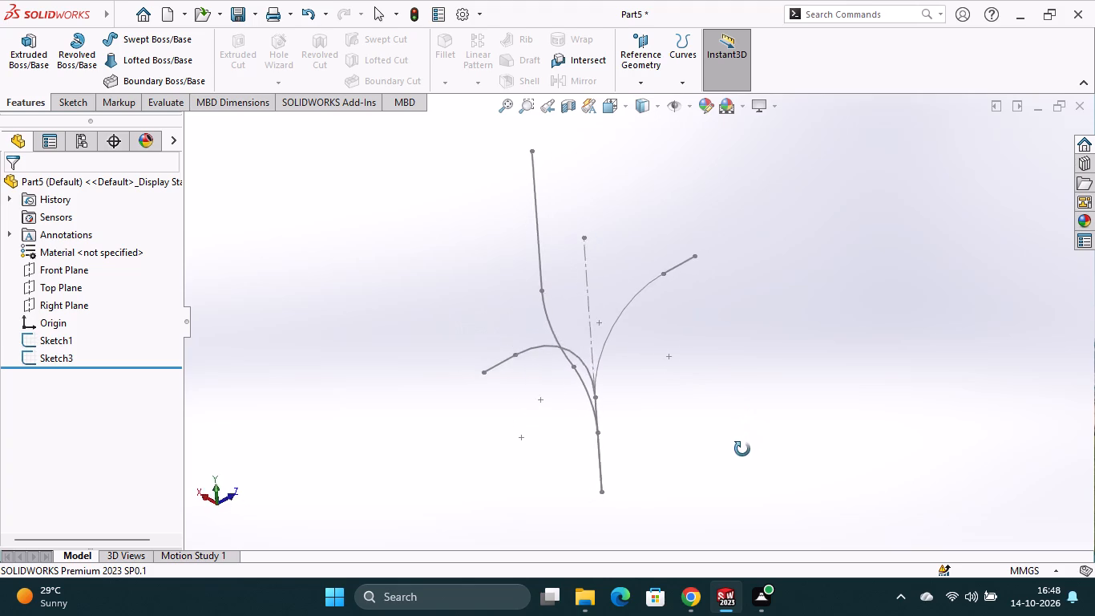
pyautogui.moveTo(742, 449); pyautogui.dragTo(617, 445, button='middle')
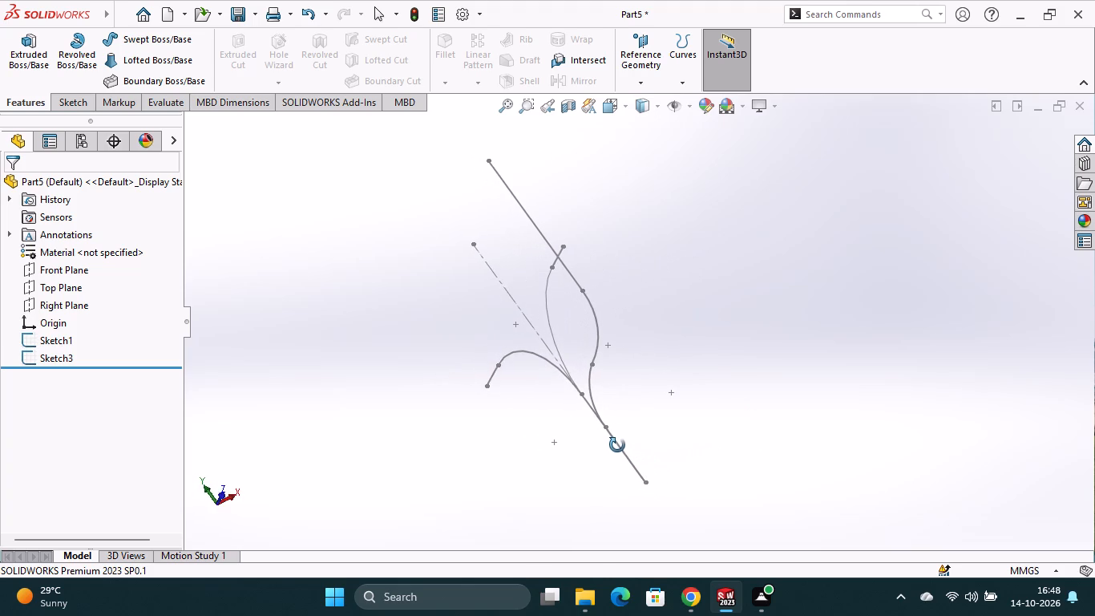
pyautogui.moveTo(617, 445); pyautogui.dragTo(603, 394, button='middle')
pyautogui.scroll(1, 603, 393)
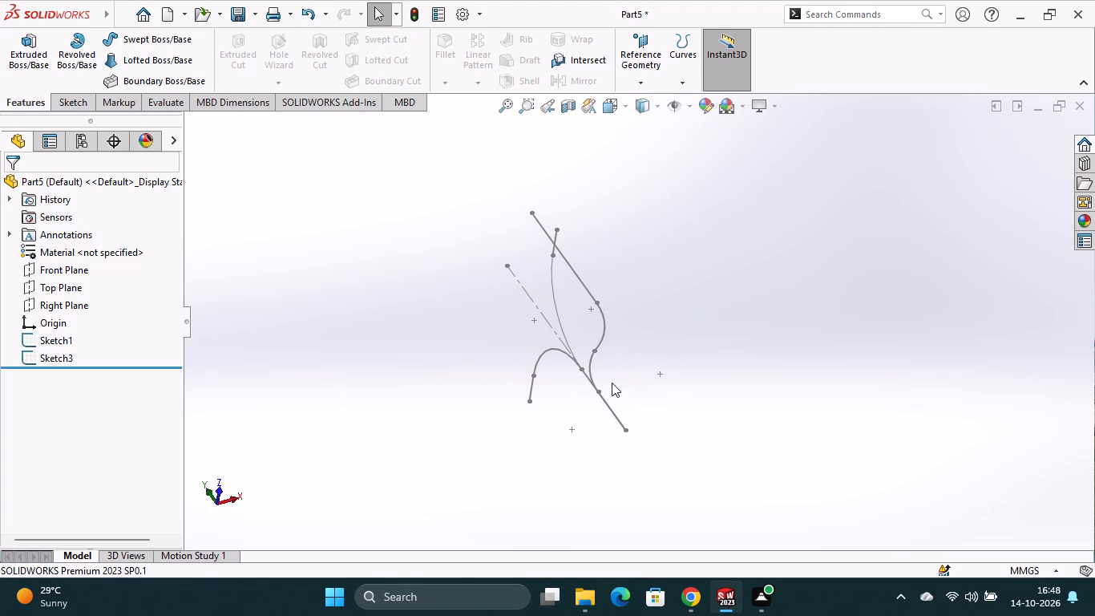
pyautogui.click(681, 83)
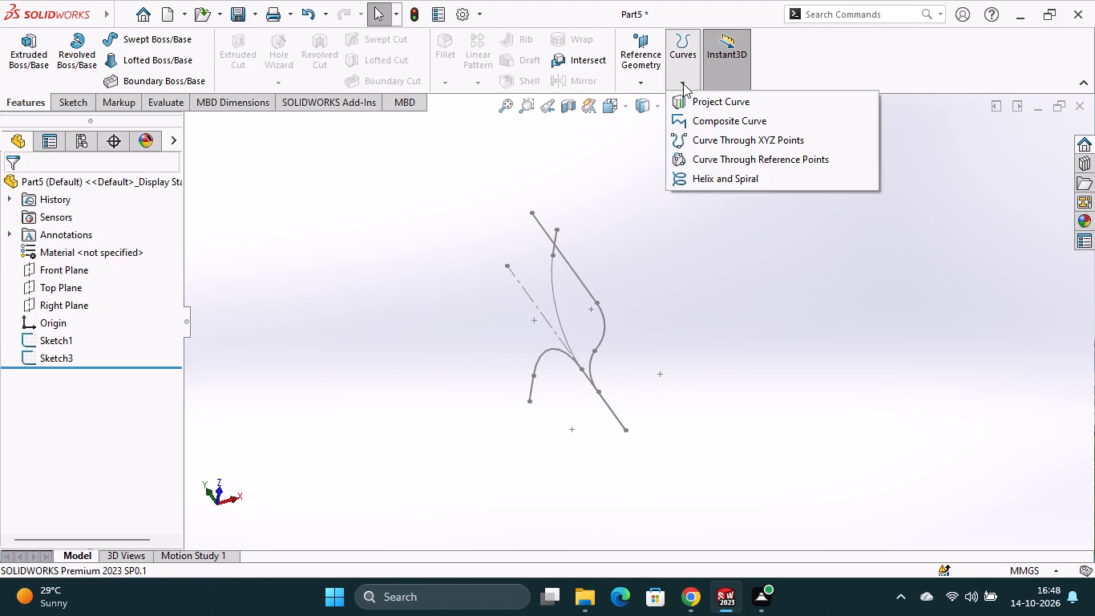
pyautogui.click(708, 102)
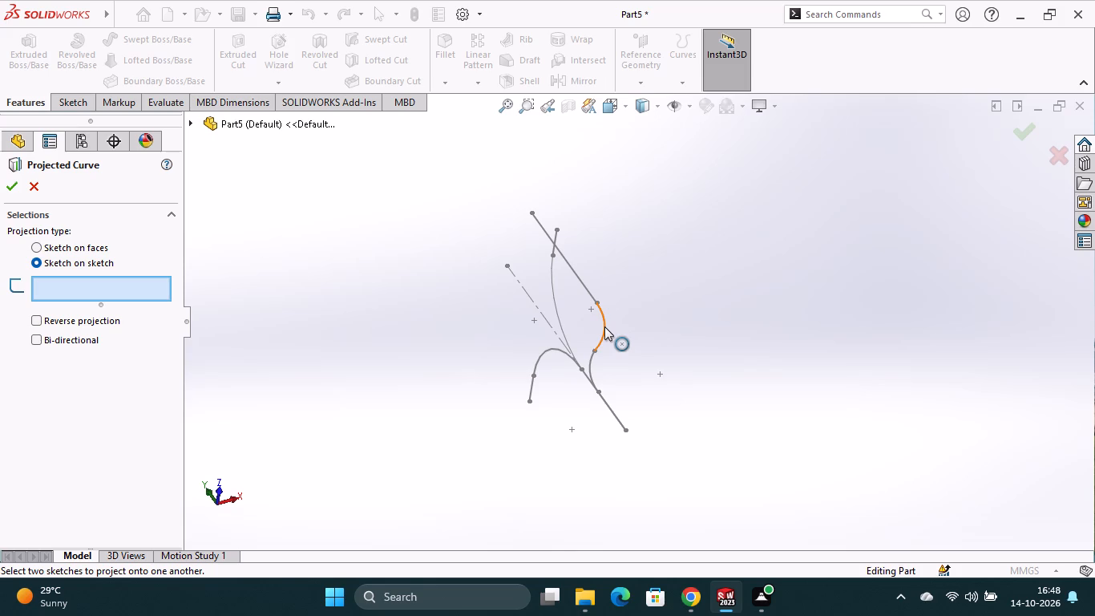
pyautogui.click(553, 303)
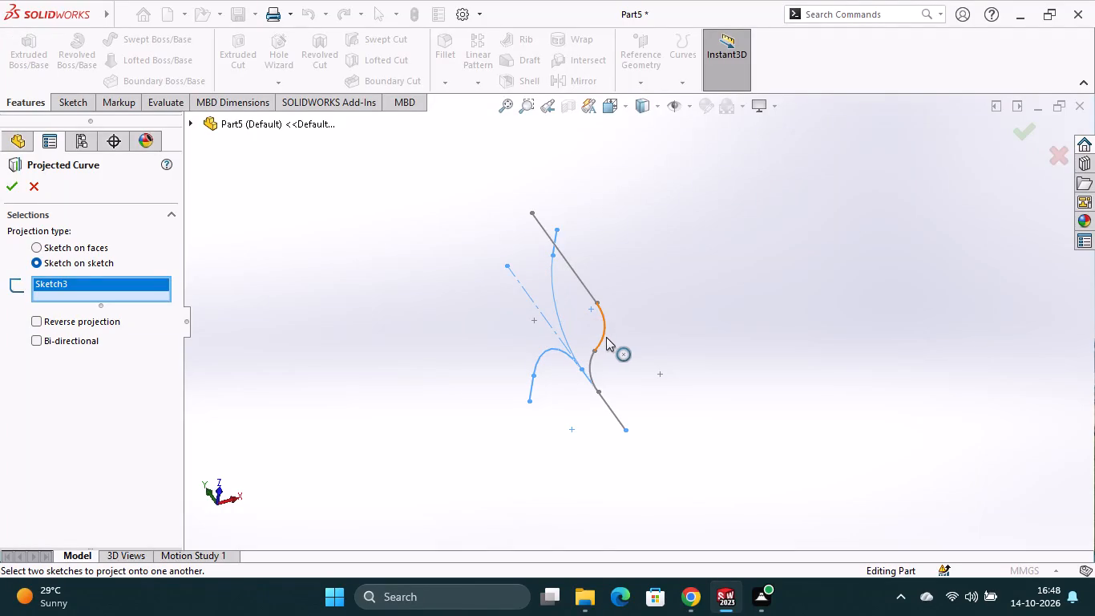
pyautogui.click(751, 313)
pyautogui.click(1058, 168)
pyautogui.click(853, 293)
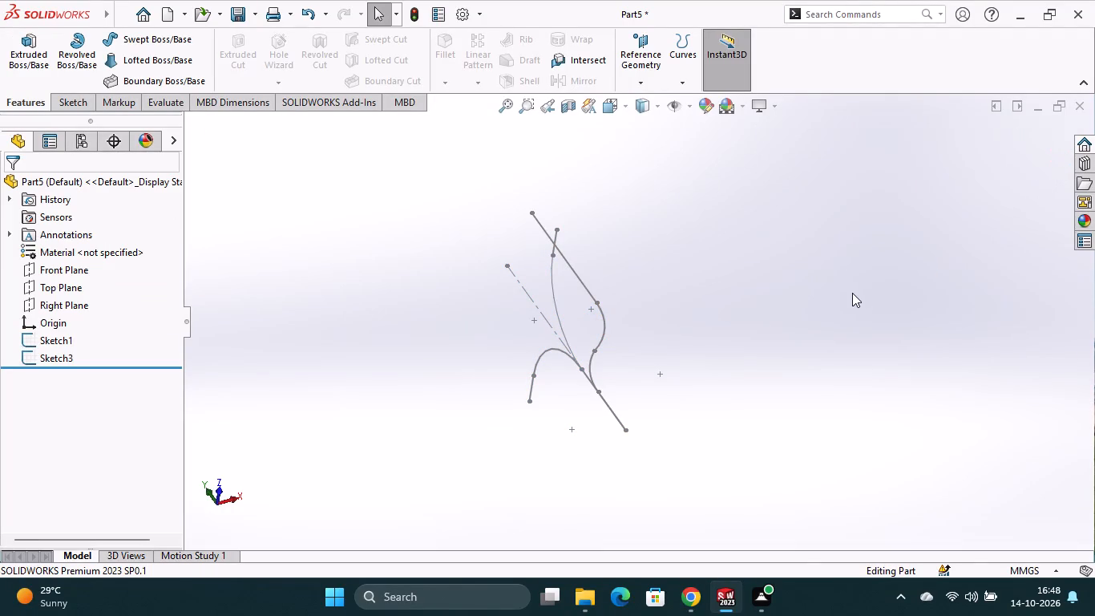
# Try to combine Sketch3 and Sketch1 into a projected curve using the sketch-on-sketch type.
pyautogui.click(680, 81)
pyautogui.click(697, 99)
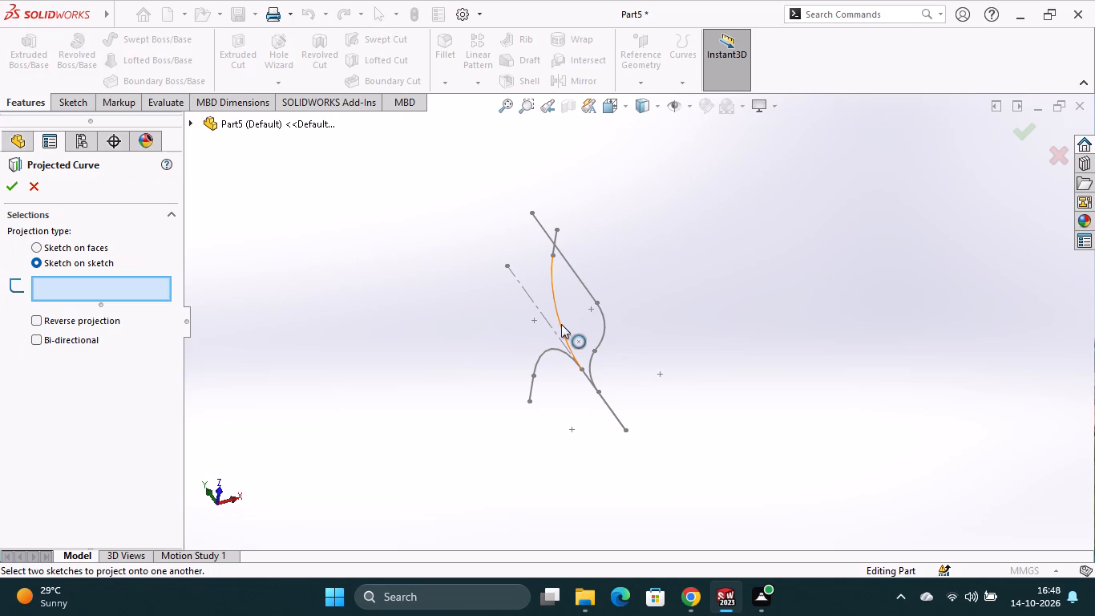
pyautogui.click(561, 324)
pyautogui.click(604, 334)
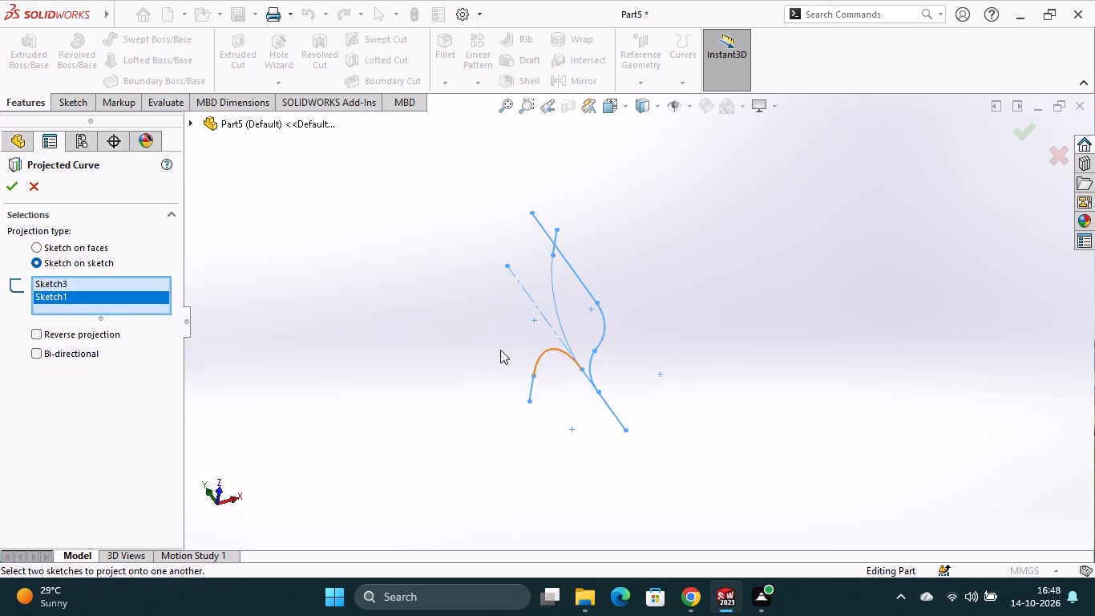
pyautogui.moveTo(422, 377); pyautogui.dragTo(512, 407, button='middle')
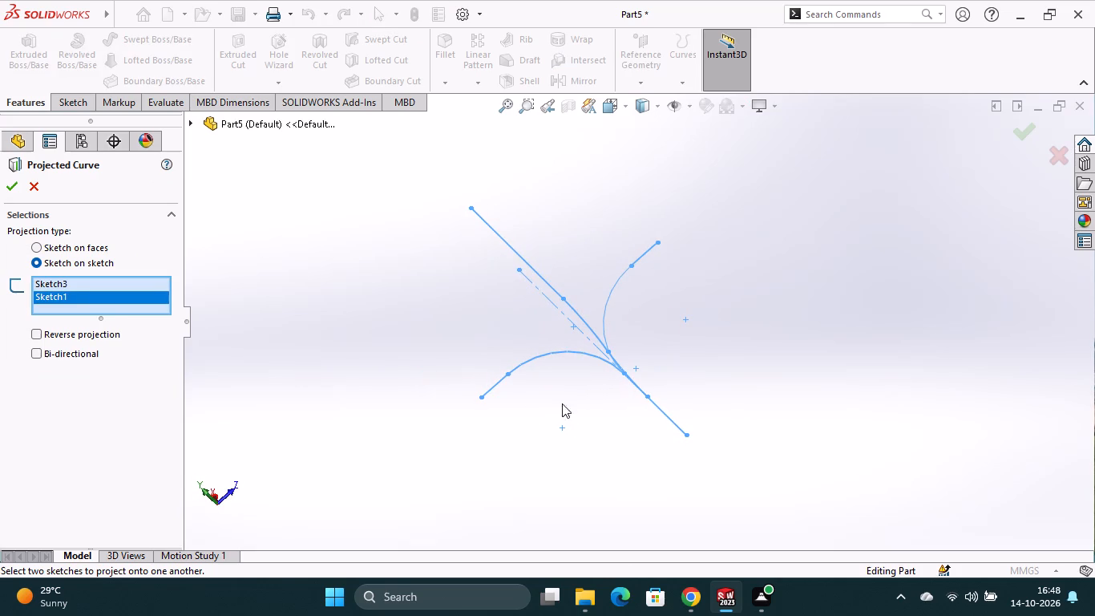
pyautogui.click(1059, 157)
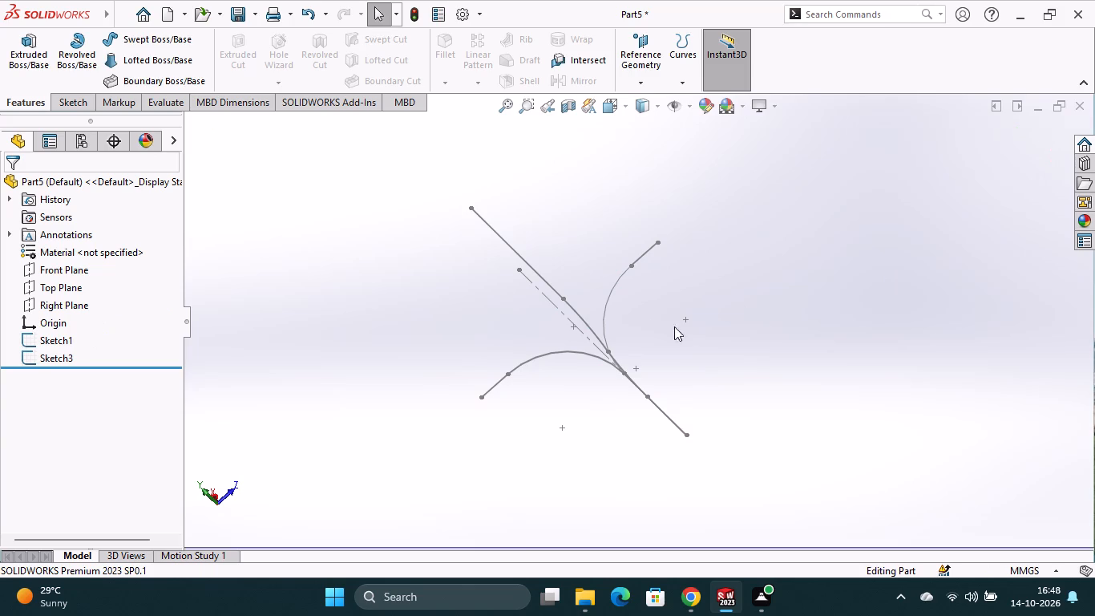
# Reopen Sketch3 and delete the original R70 arc and its horizontal end line, keeping the mirrored copies.
pyautogui.click(55, 359)
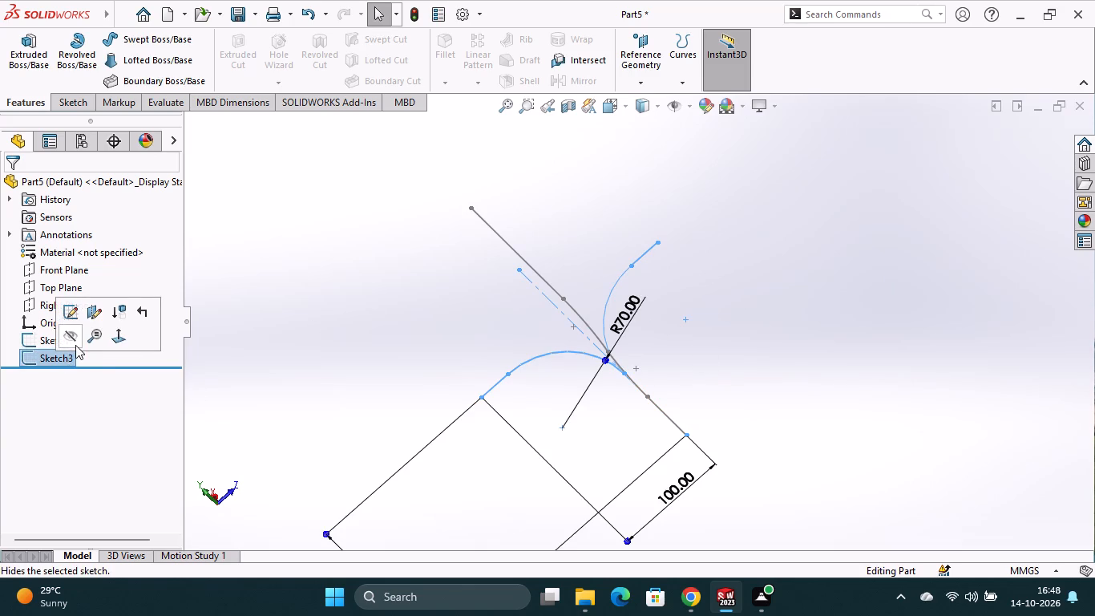
pyautogui.click(74, 312)
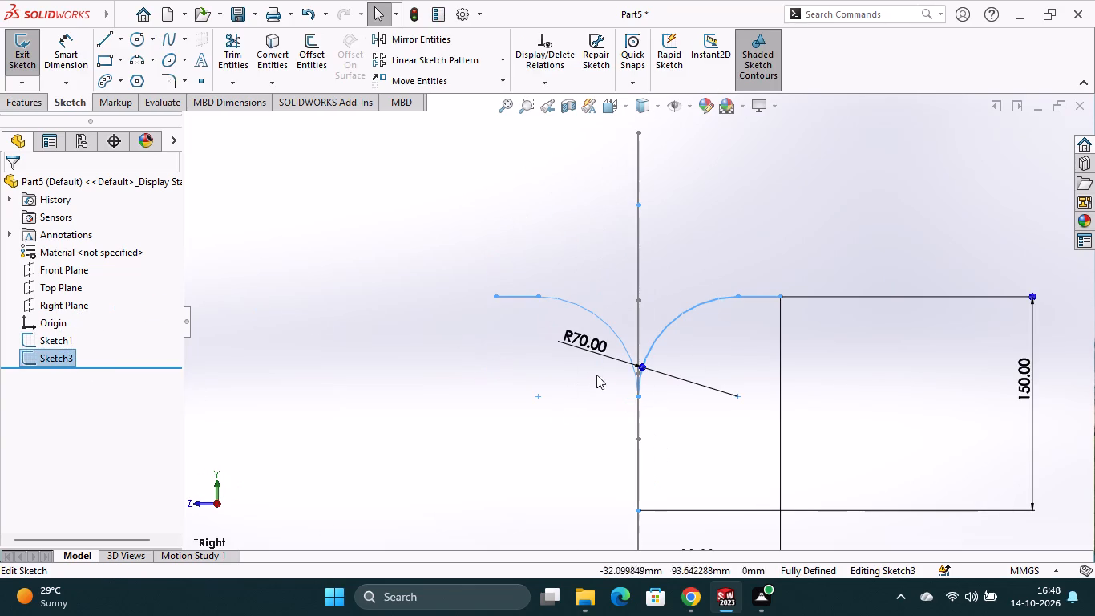
pyautogui.click(689, 311)
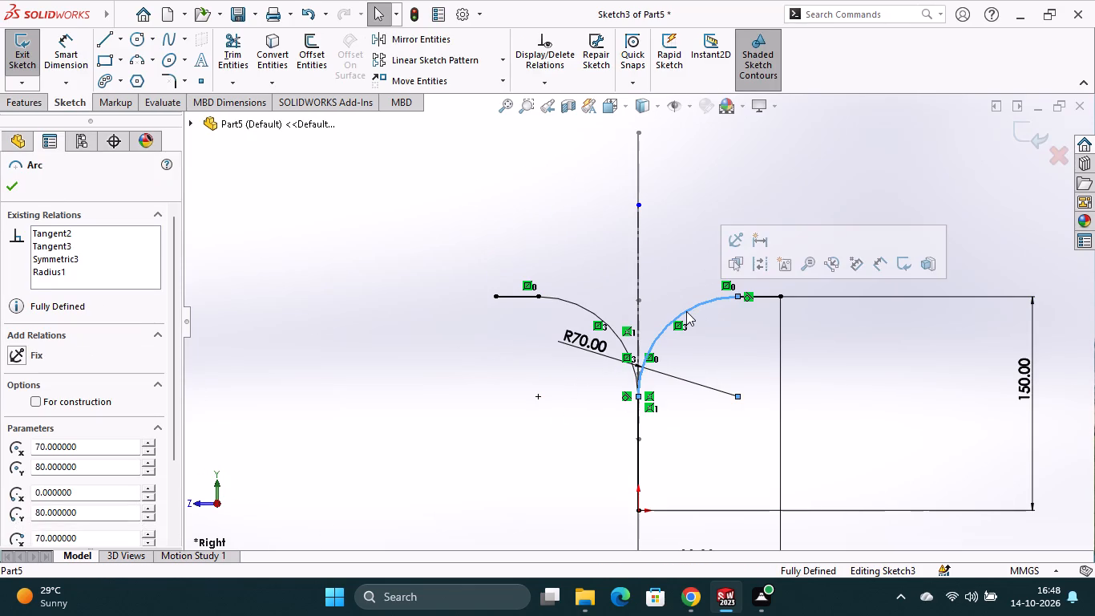
pyautogui.press('Delete')
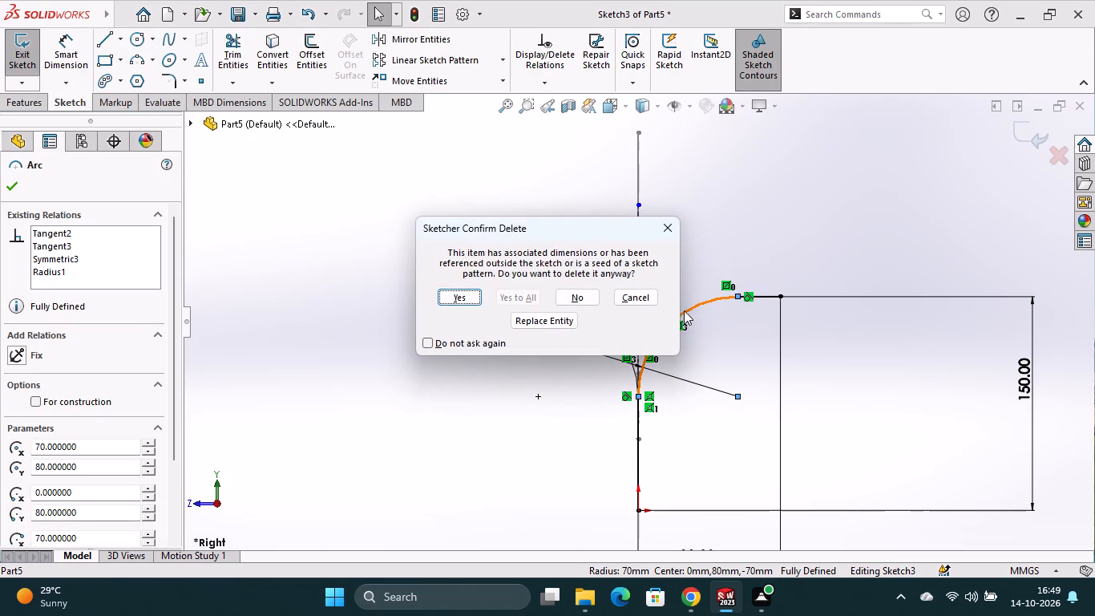
pyautogui.click(462, 297)
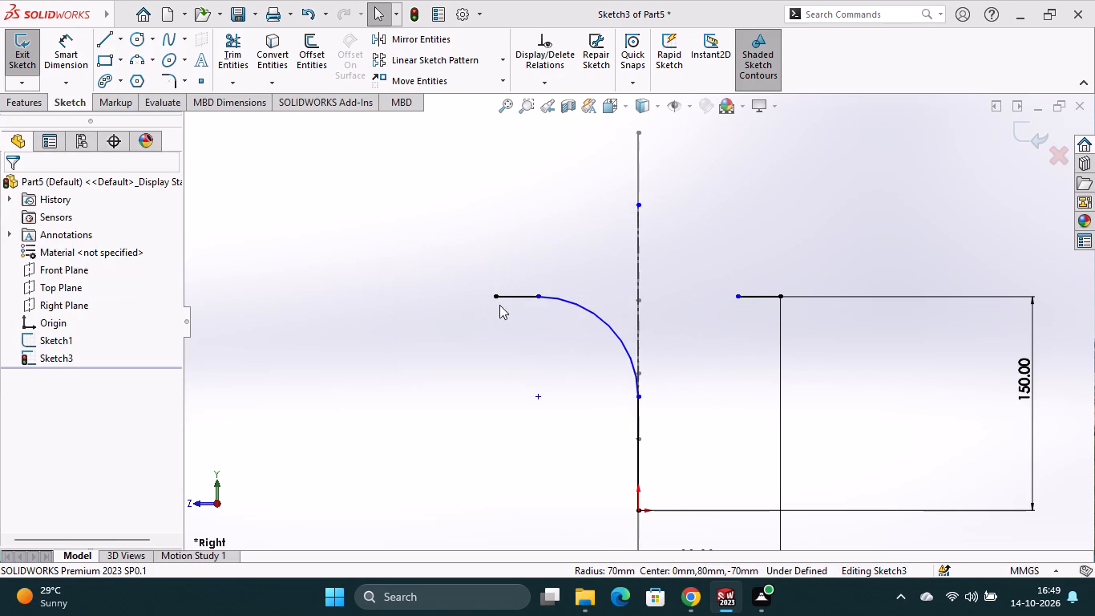
pyautogui.click(753, 298)
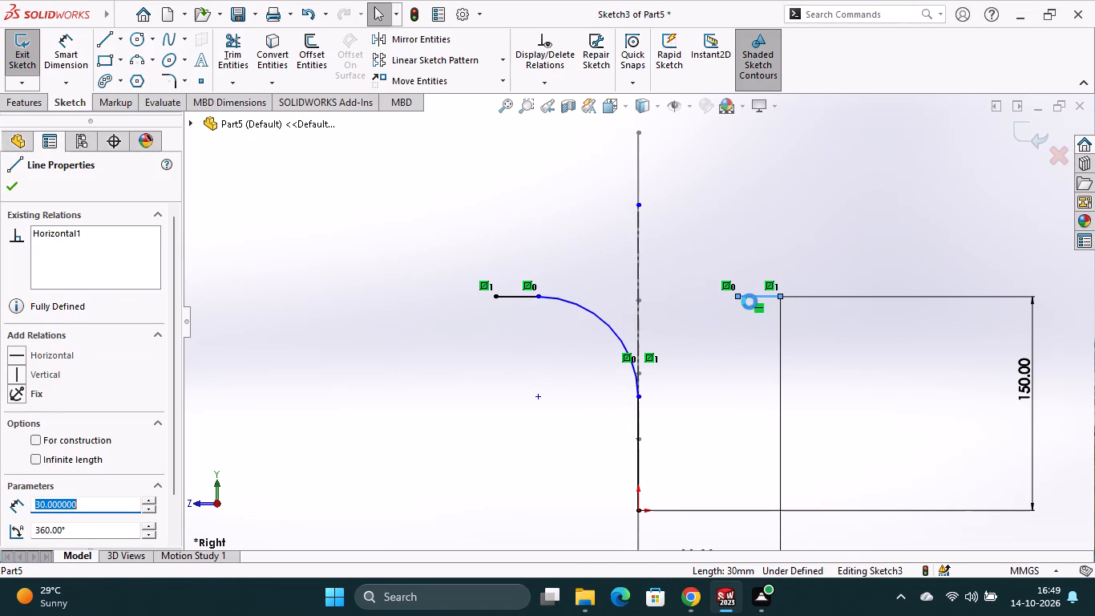
pyautogui.press('Delete')
pyautogui.click(465, 301)
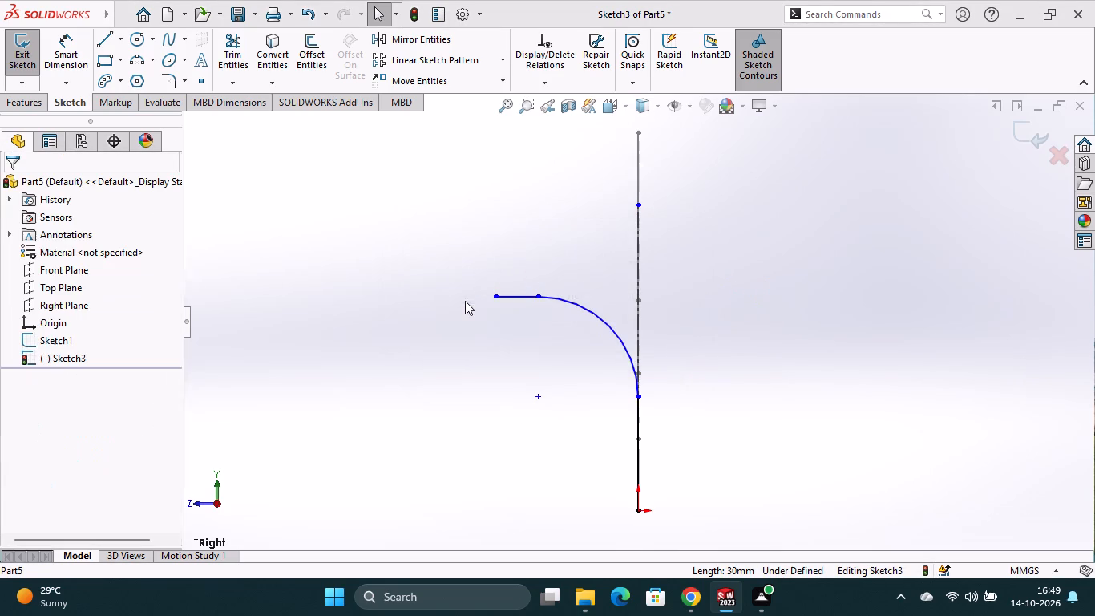
# Exit Sketch3, keeping the flipped profile.
pyautogui.moveTo(773, 308); pyautogui.dragTo(741, 351, button='middle')
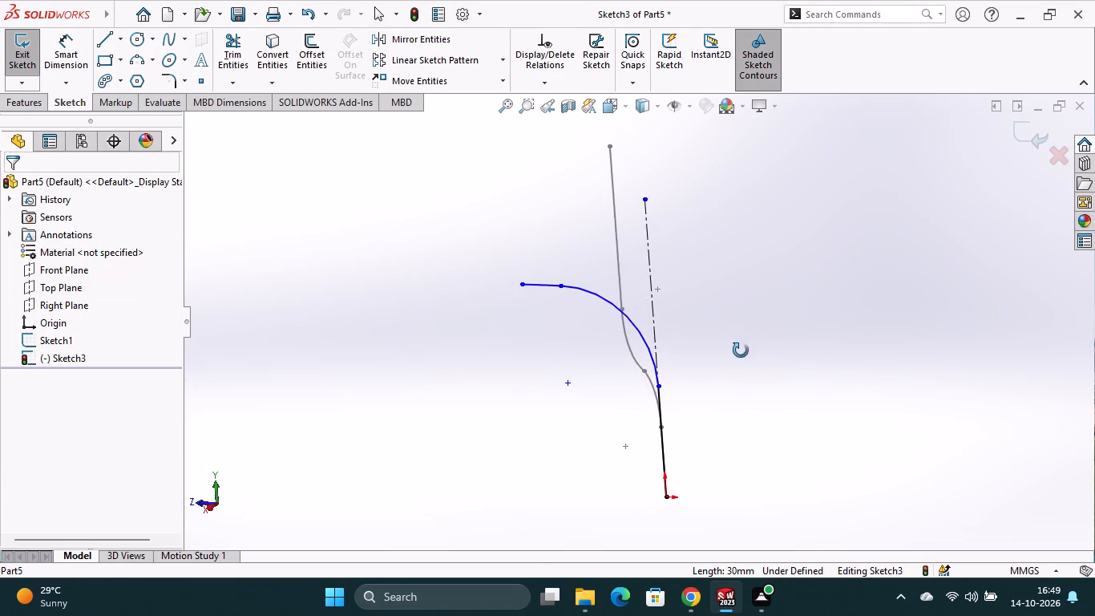
pyautogui.moveTo(741, 351); pyautogui.dragTo(790, 369, button='middle')
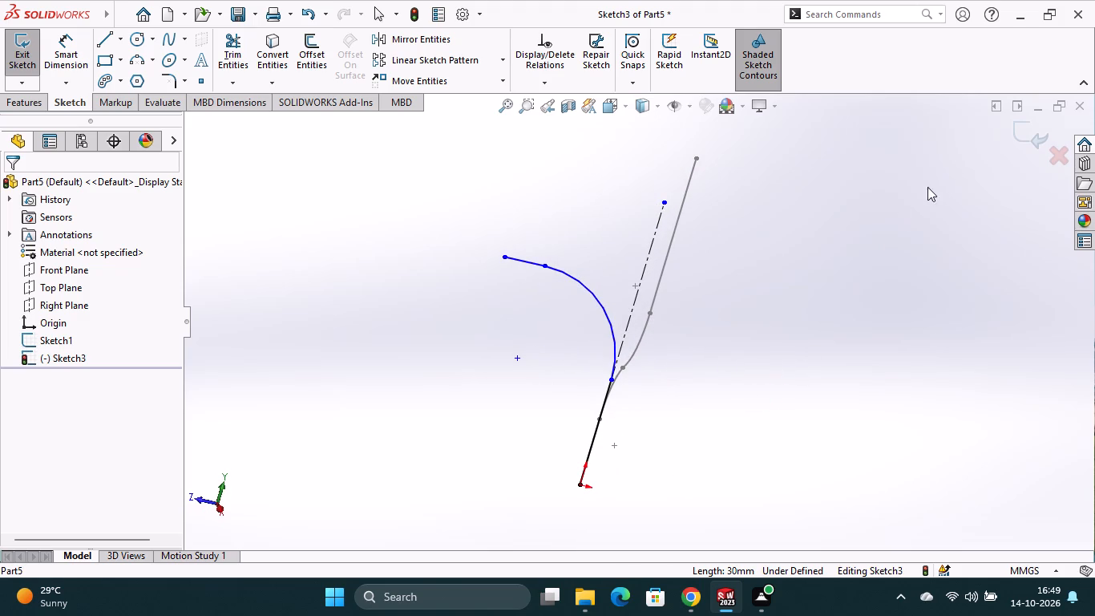
pyautogui.click(1021, 145)
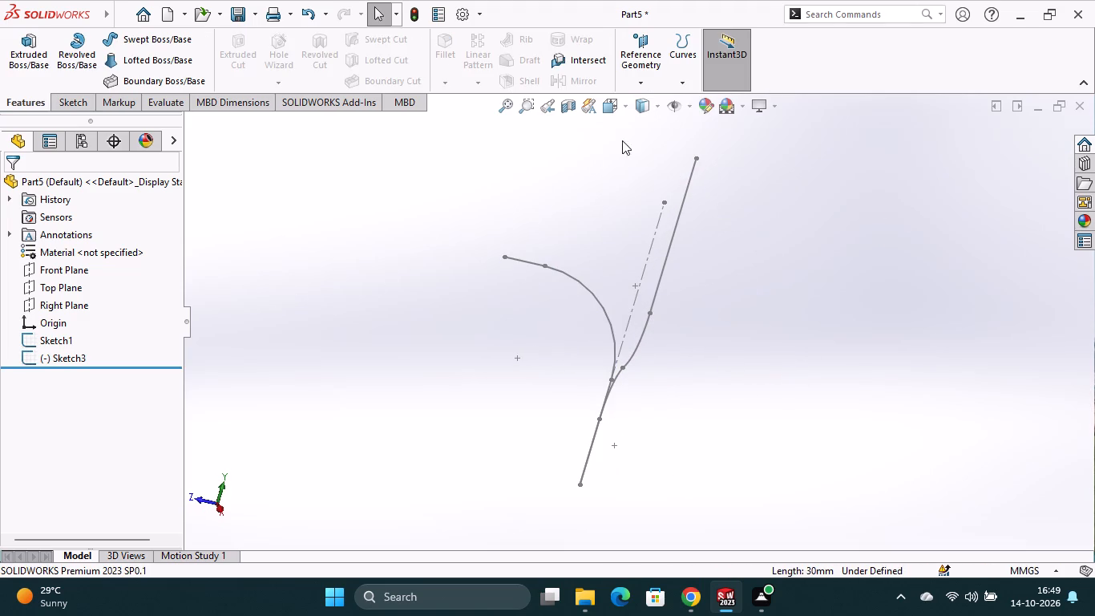
# Create a projected curve from Sketch3 and Sketch1 using the sketch-on-sketch projection type.
pyautogui.click(677, 84)
pyautogui.click(697, 99)
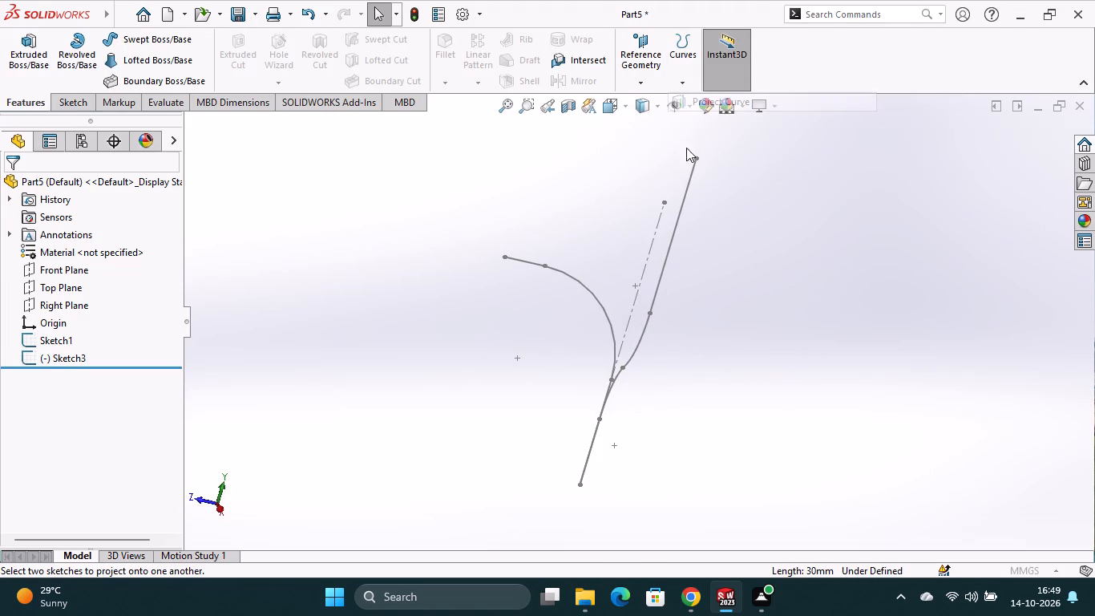
pyautogui.moveTo(733, 351); pyautogui.dragTo(754, 382, button='middle')
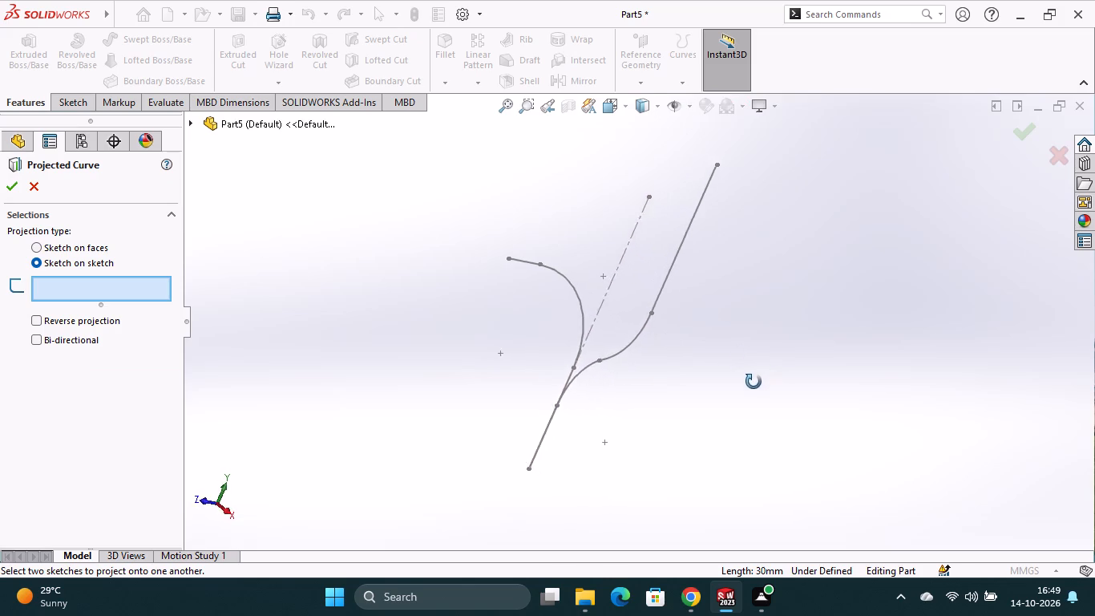
pyautogui.moveTo(754, 382); pyautogui.dragTo(645, 349, button='middle')
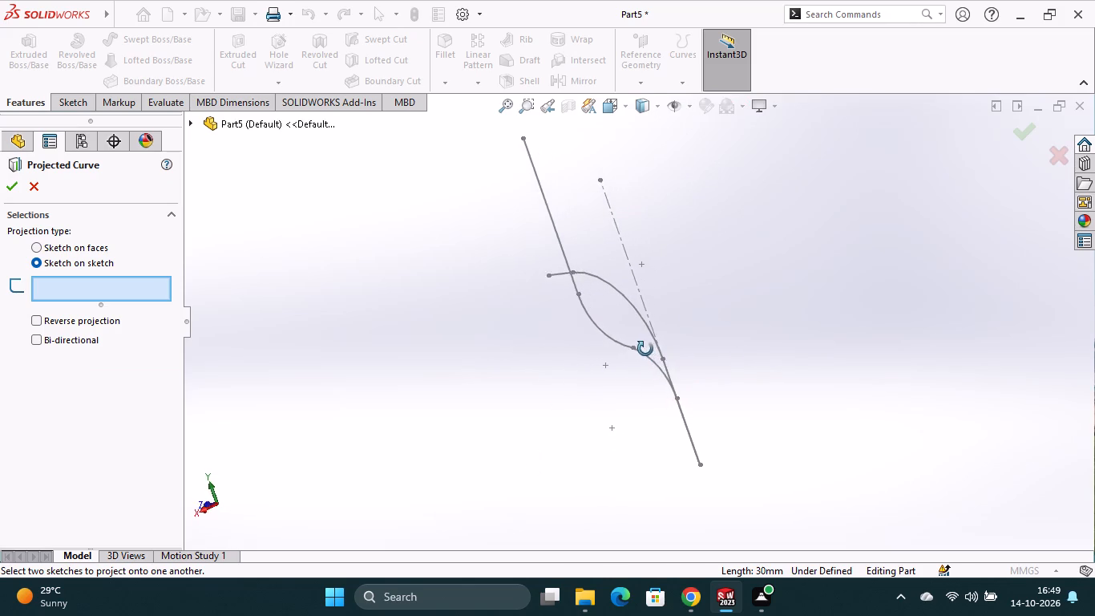
pyautogui.moveTo(645, 349); pyautogui.dragTo(489, 388, button='middle')
pyautogui.moveTo(611, 383); pyautogui.dragTo(546, 384, button='middle')
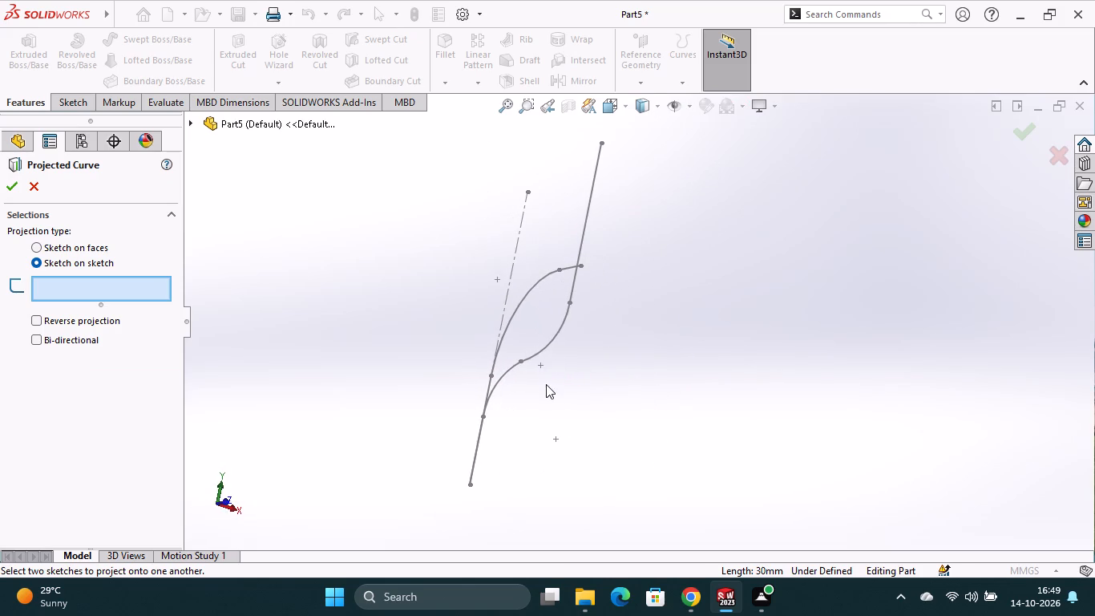
pyautogui.click(516, 310)
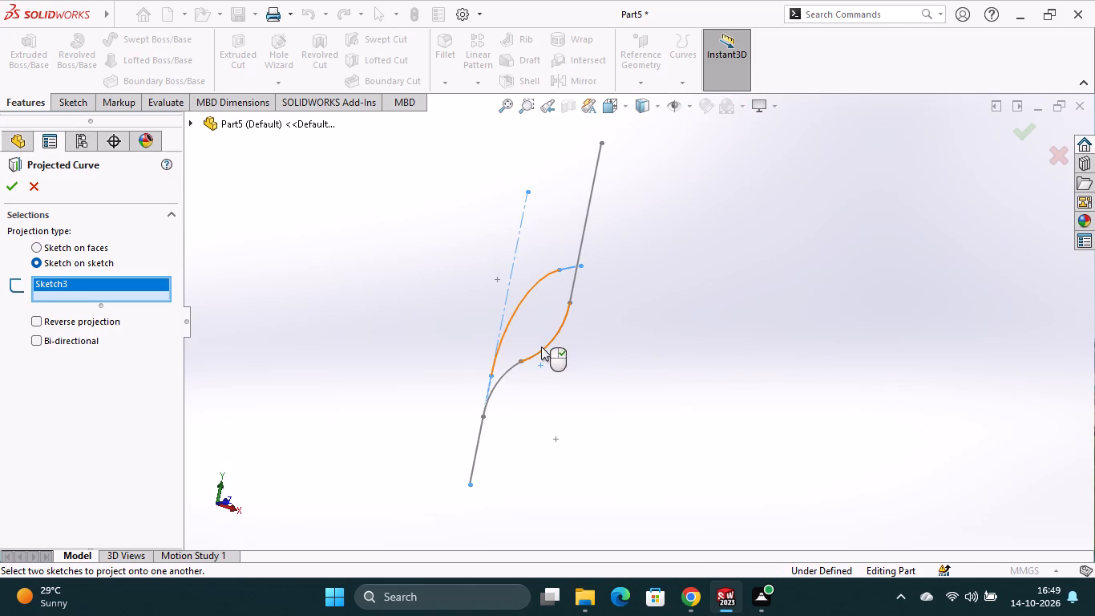
pyautogui.click(541, 347)
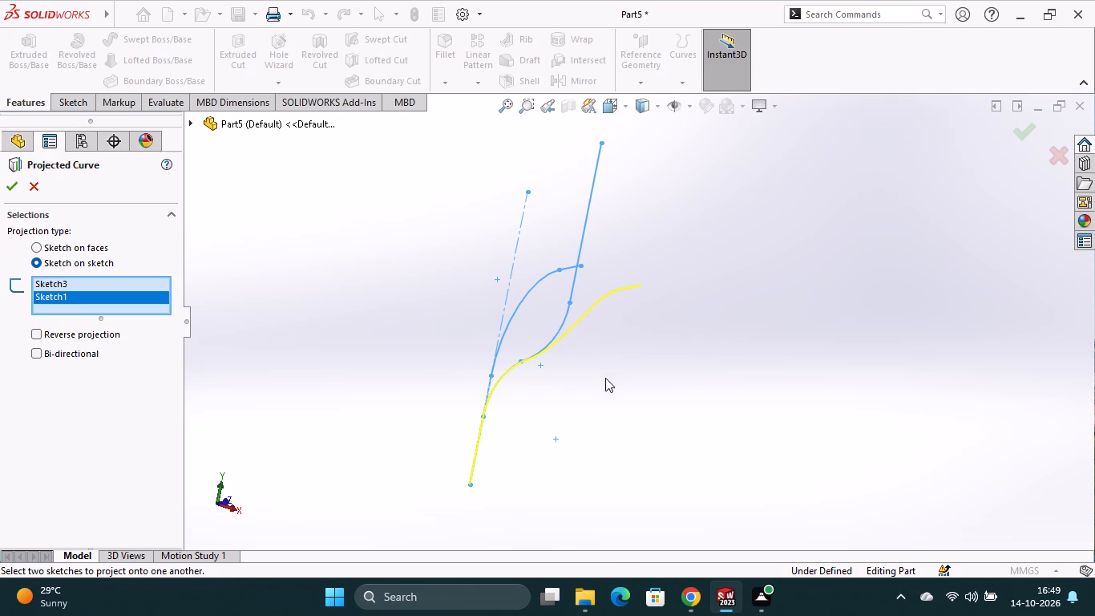
pyautogui.click(1025, 131)
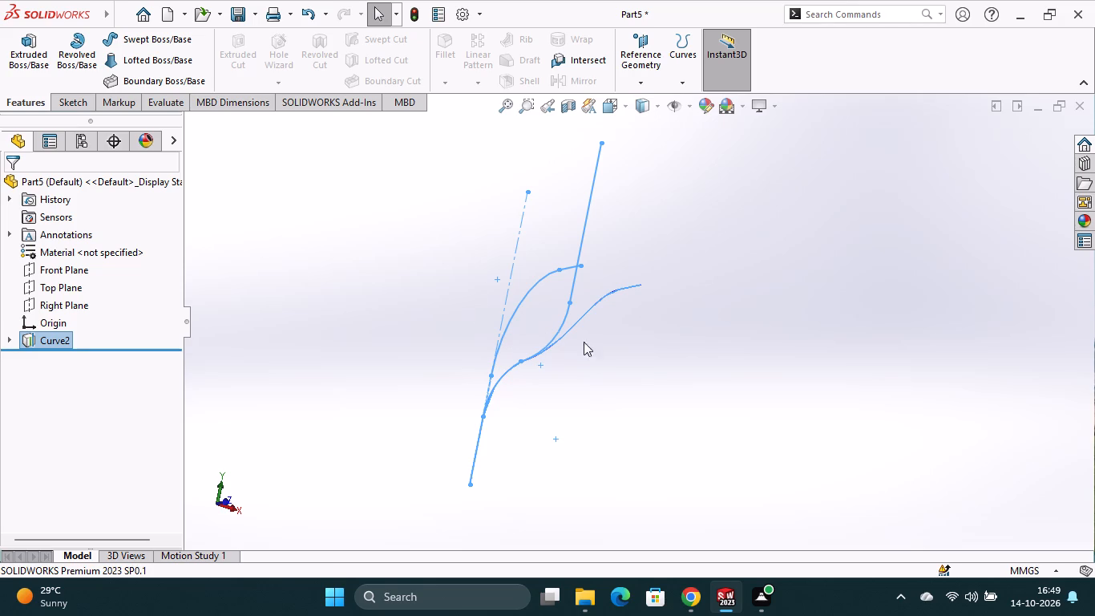
# Examine the shape of the projected curve against its two source sketches from several viewing angles.
pyautogui.moveTo(619, 378); pyautogui.dragTo(691, 428, button='middle')
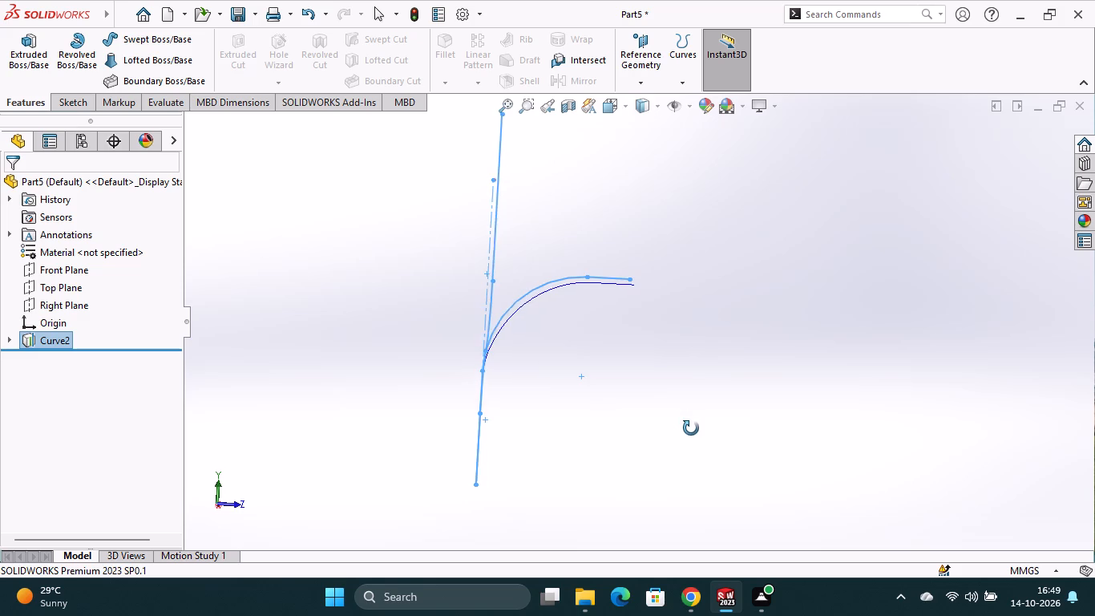
pyautogui.moveTo(691, 428); pyautogui.dragTo(695, 436, button='middle')
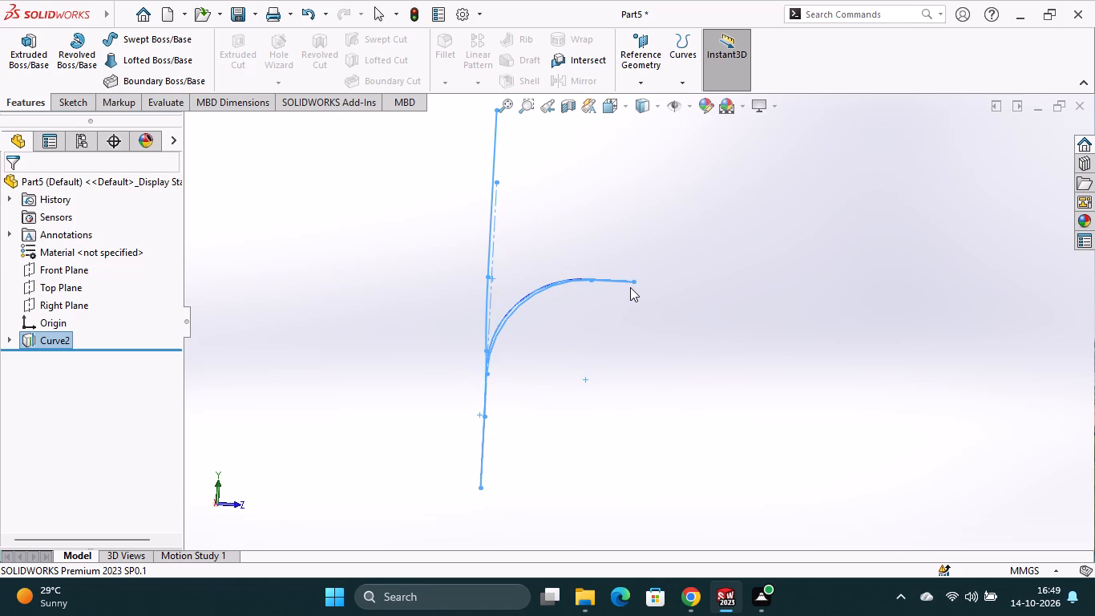
pyautogui.moveTo(661, 356); pyautogui.dragTo(615, 412, button='middle')
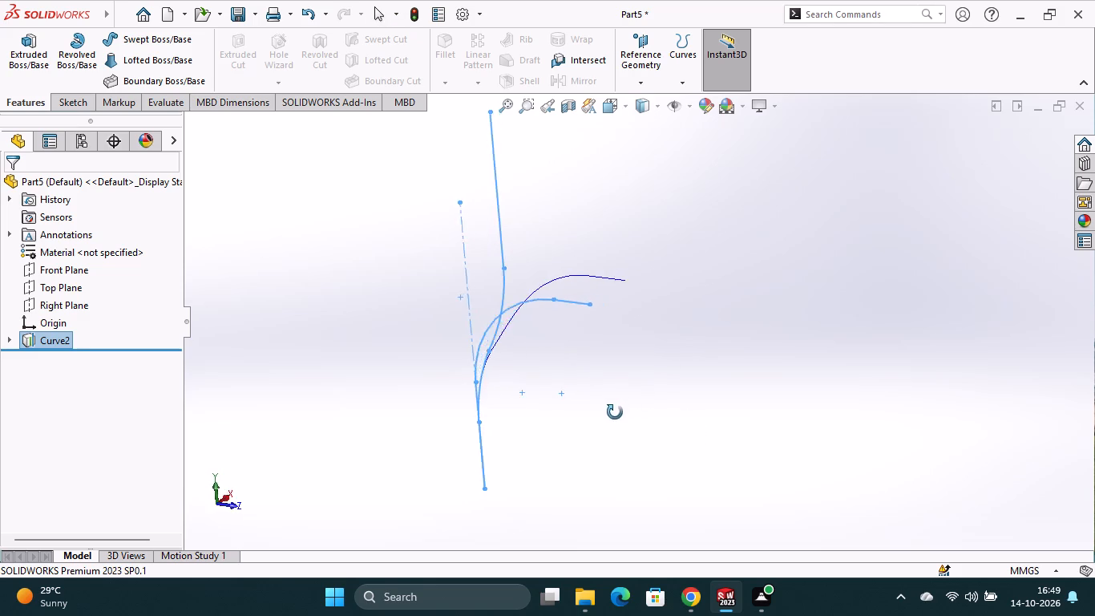
pyautogui.moveTo(615, 412); pyautogui.dragTo(491, 404, button='middle')
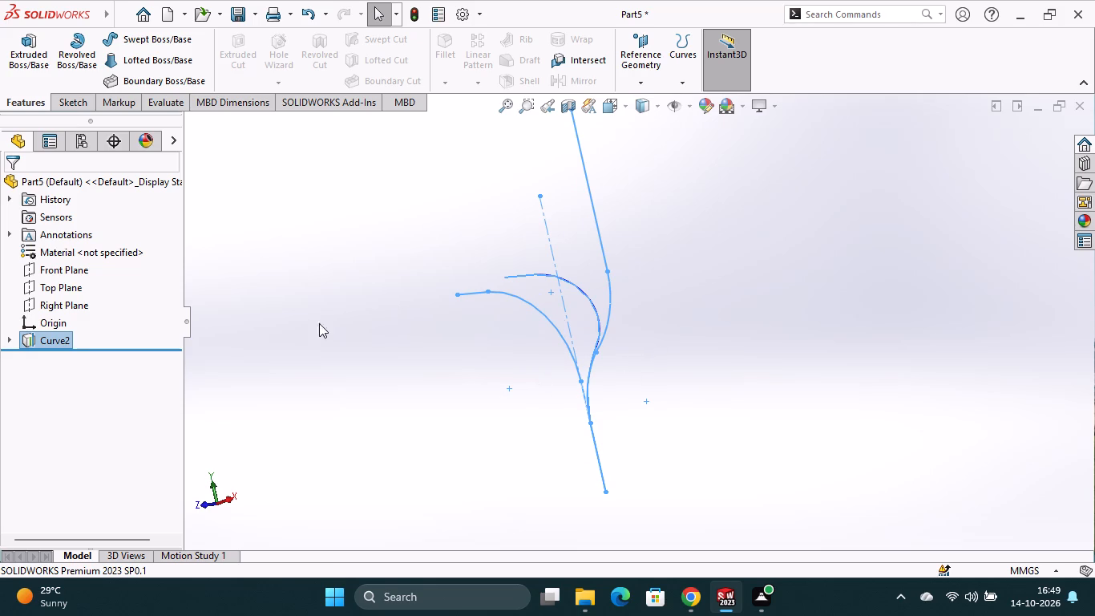
pyautogui.moveTo(409, 355); pyautogui.dragTo(389, 377, button='middle')
pyautogui.moveTo(500, 378); pyautogui.dragTo(422, 389, button='middle')
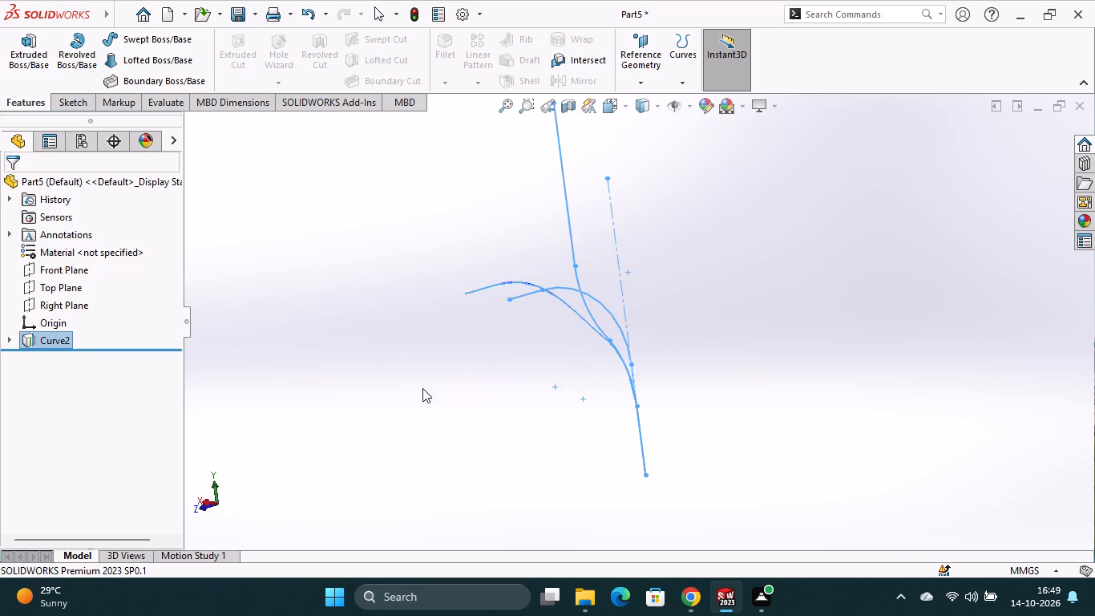
pyautogui.moveTo(552, 380); pyautogui.dragTo(487, 397, button='middle')
pyautogui.click(797, 305)
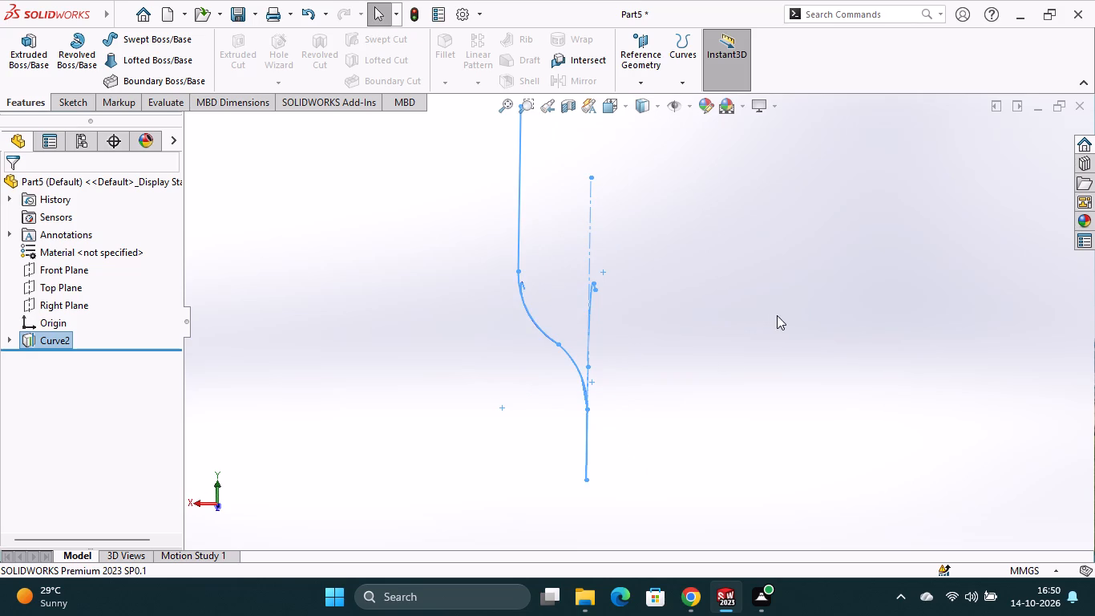
pyautogui.moveTo(777, 315); pyautogui.dragTo(689, 367, button='middle')
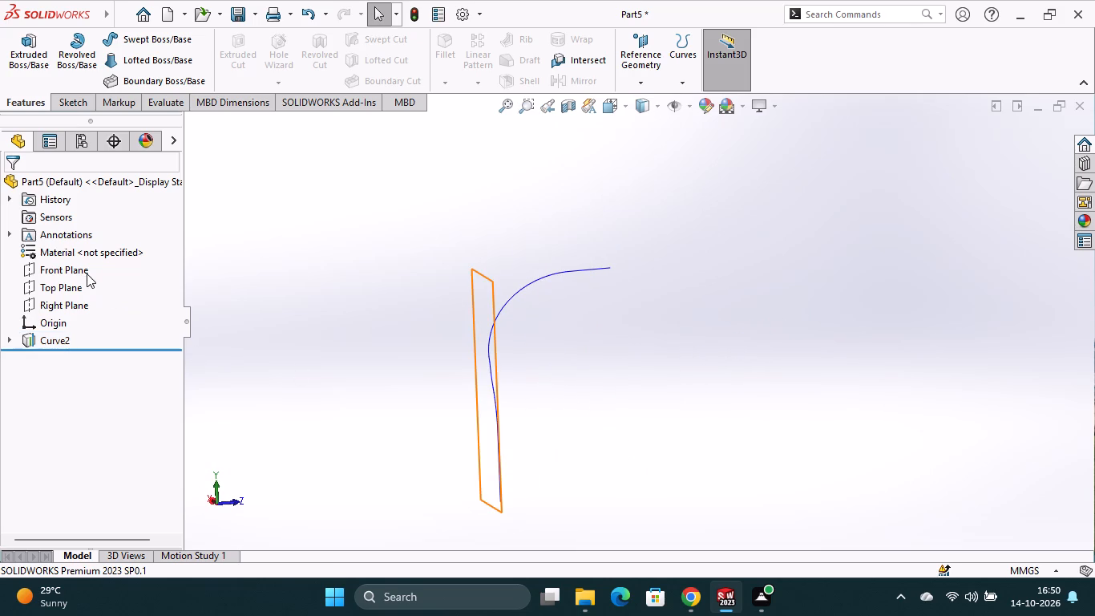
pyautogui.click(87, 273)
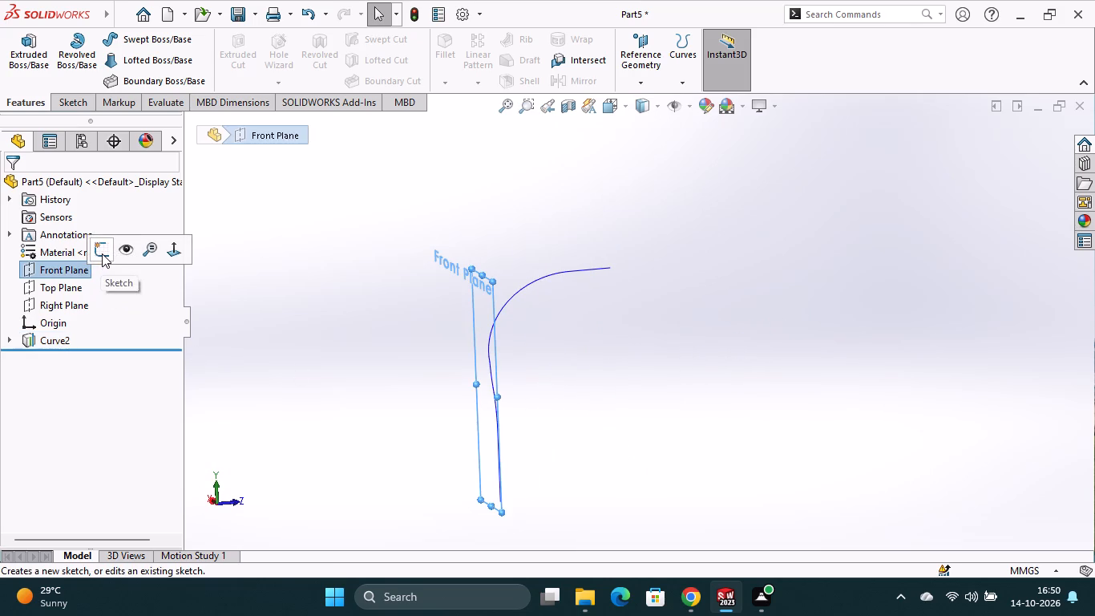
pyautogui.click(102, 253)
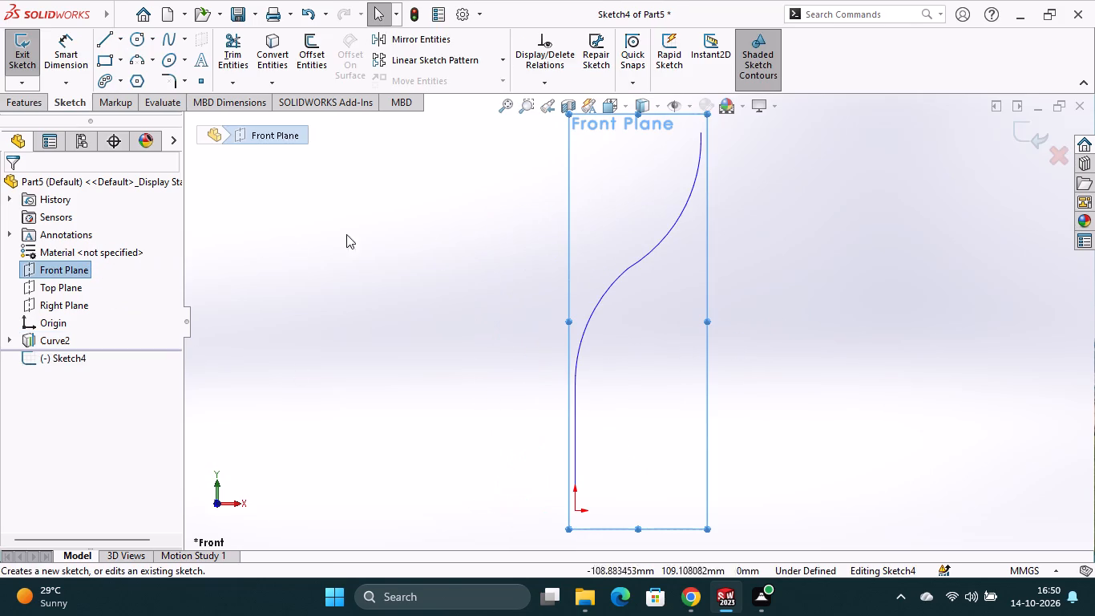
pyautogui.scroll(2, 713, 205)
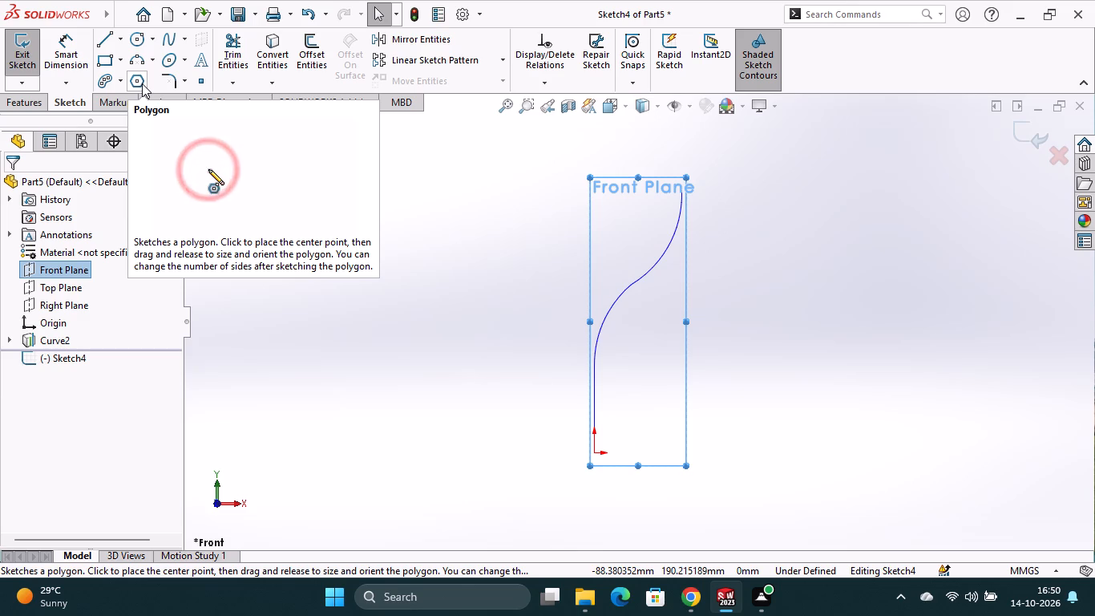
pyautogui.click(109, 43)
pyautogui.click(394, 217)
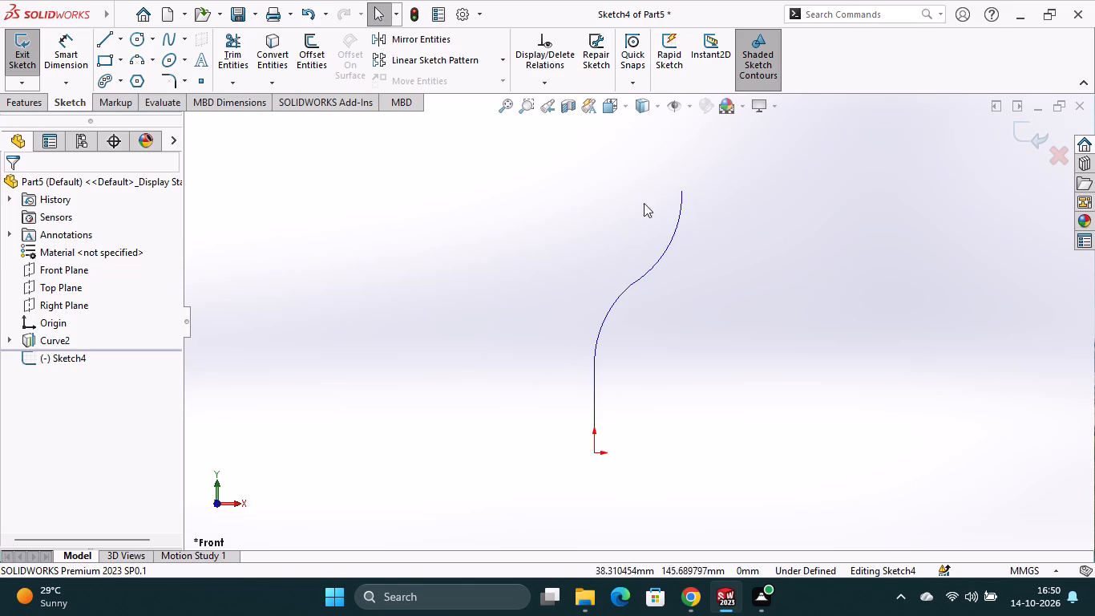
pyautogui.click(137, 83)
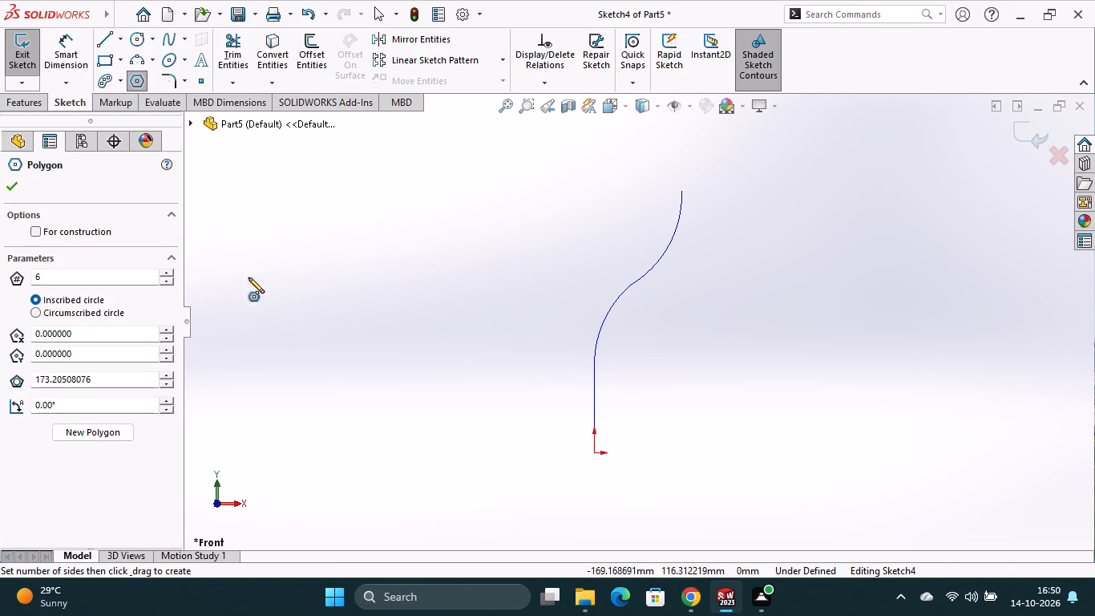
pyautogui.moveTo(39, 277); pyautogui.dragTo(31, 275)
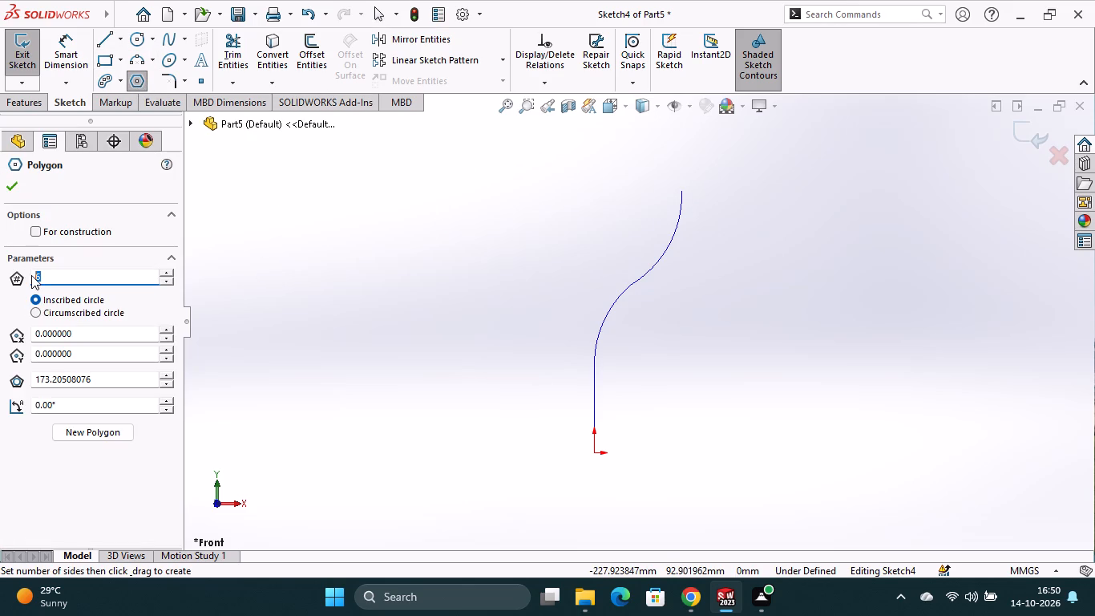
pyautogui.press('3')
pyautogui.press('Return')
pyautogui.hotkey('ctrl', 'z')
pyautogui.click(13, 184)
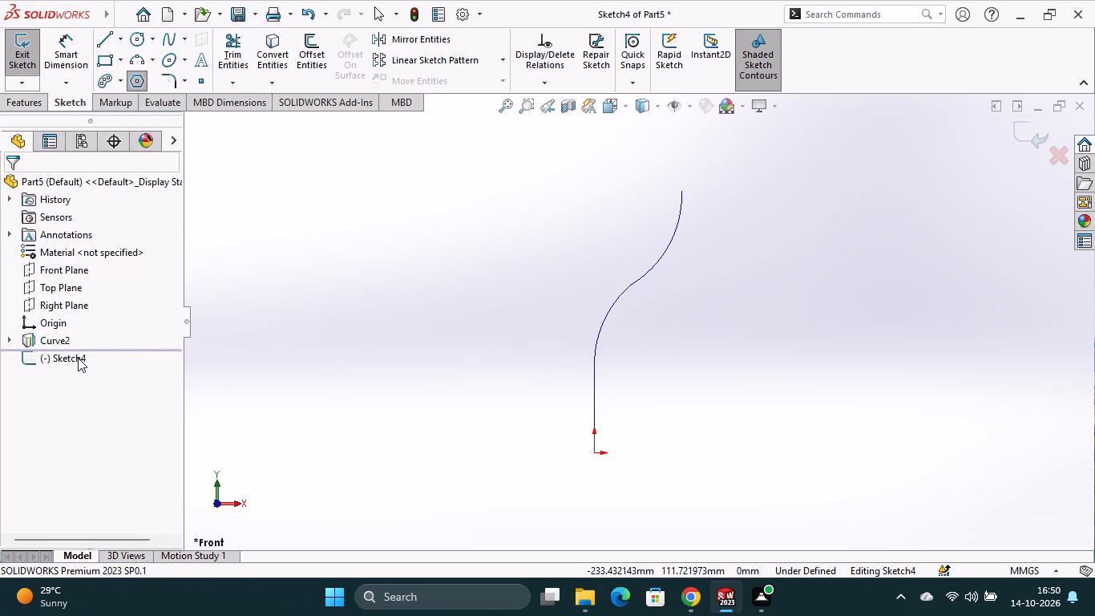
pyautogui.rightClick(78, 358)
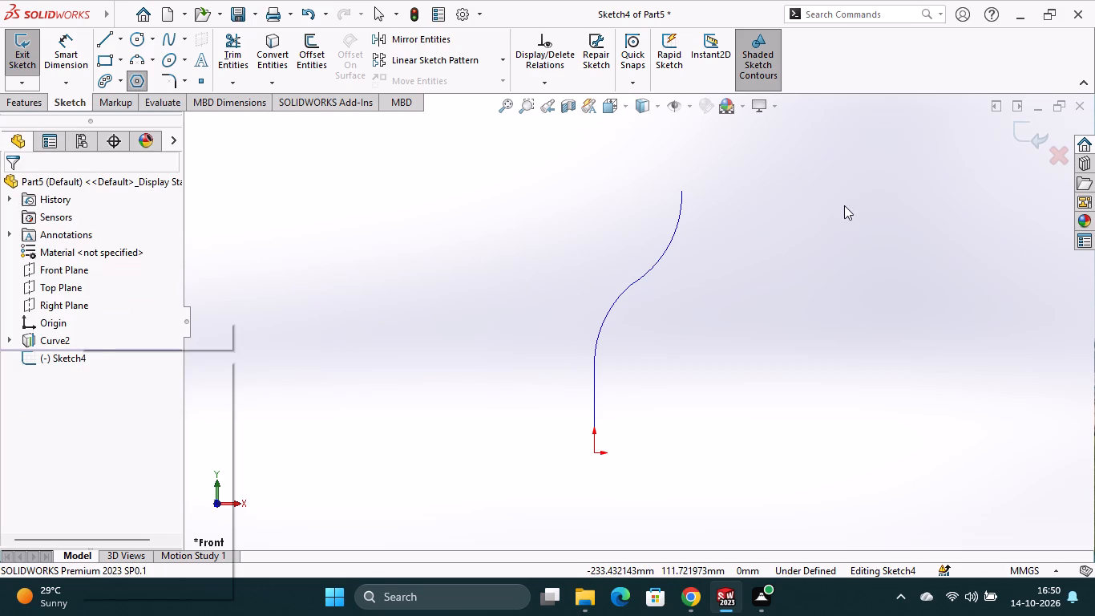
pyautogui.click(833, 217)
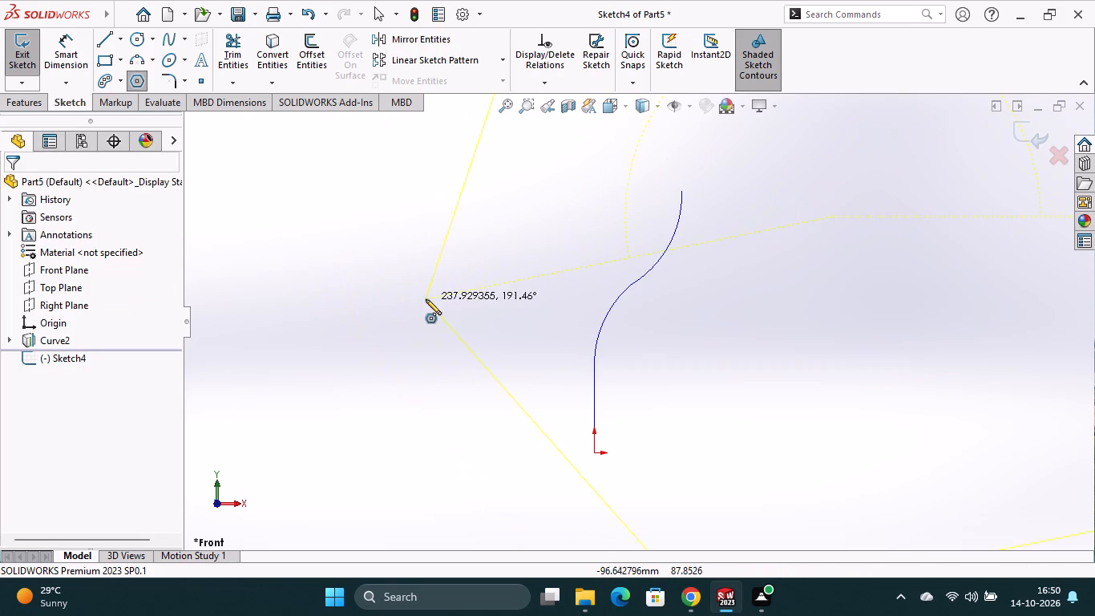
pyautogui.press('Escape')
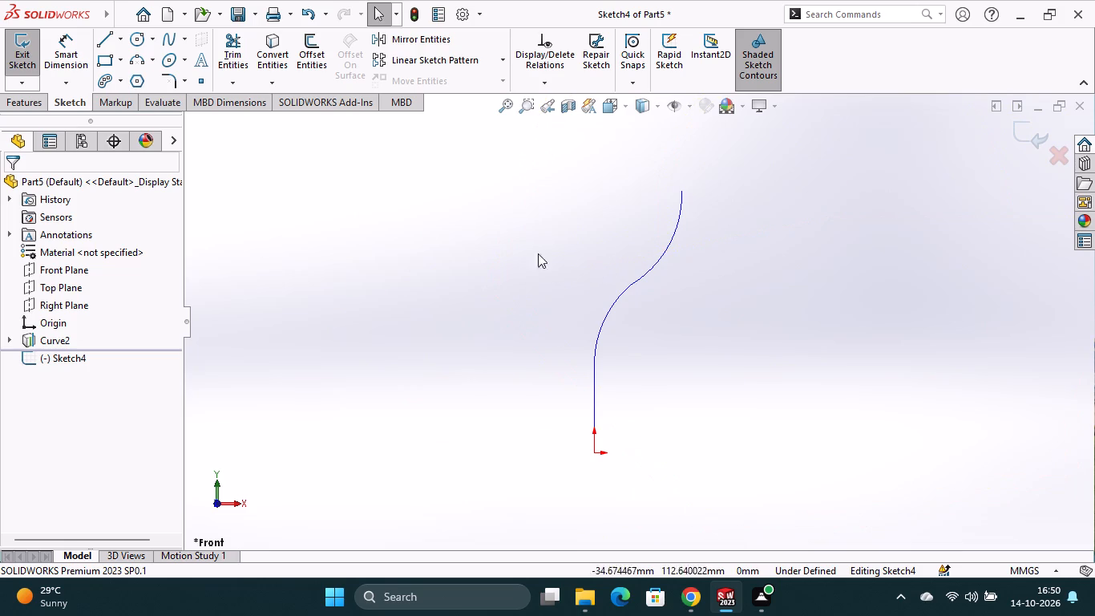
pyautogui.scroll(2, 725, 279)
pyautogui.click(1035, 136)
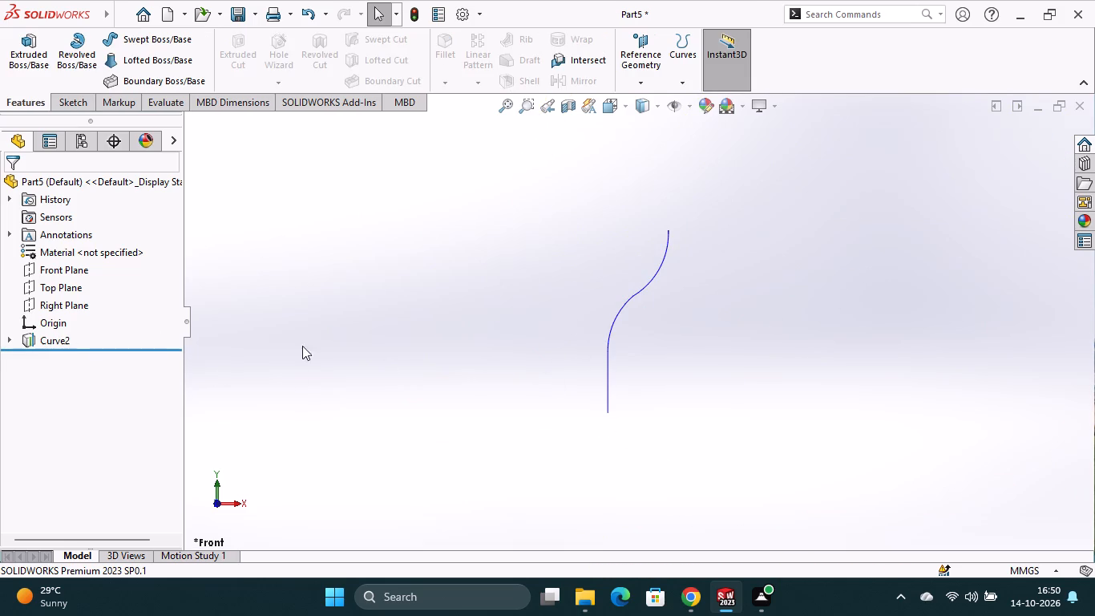
# Select the Front Plane.
pyautogui.click(73, 273)
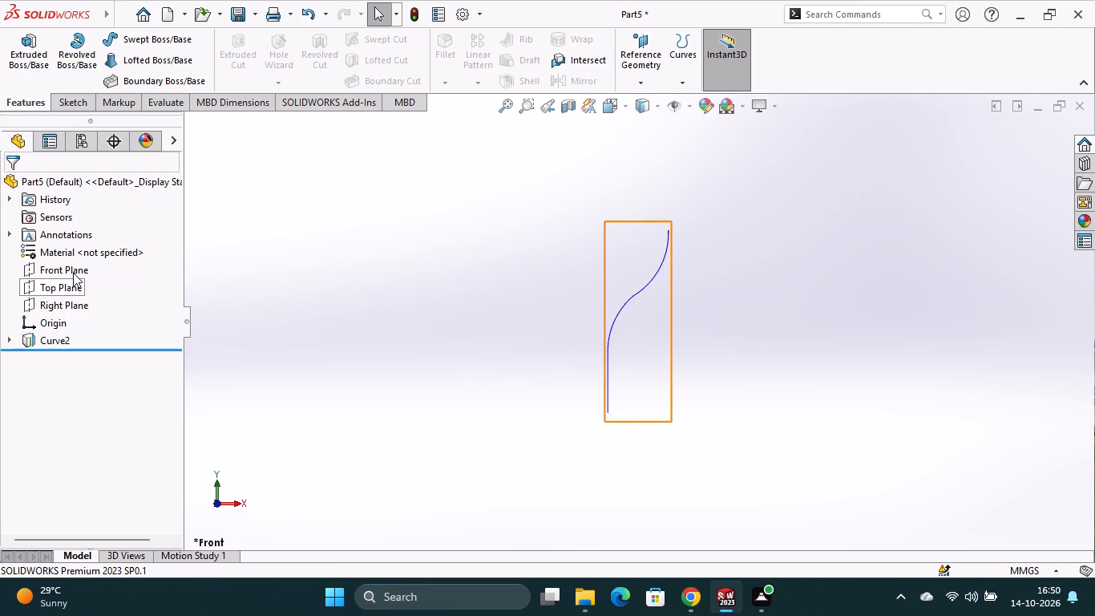
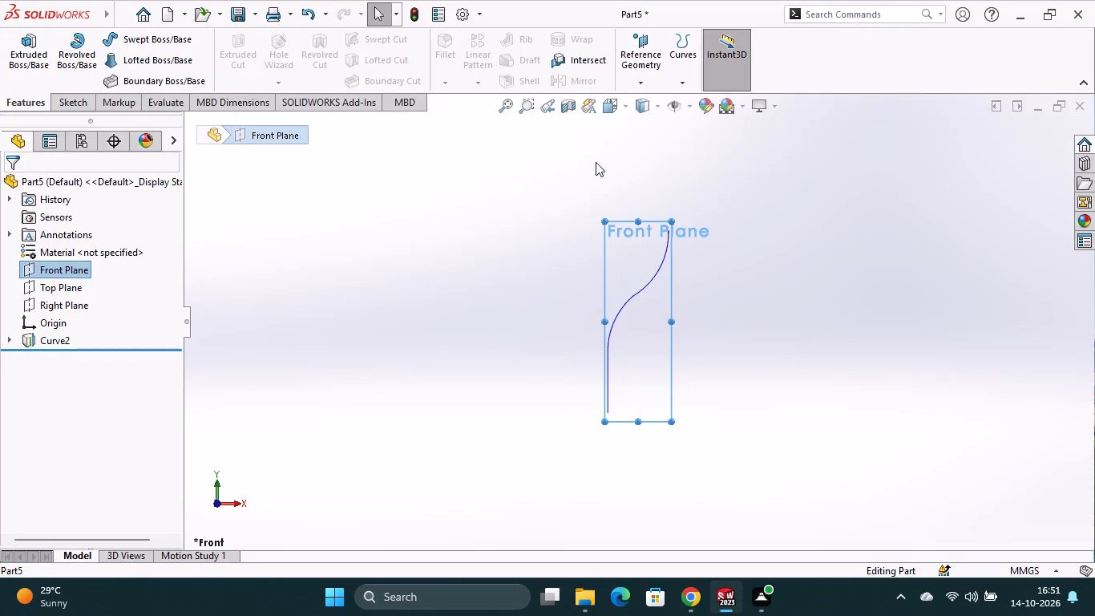
# Define a reference plane parallel to the Front Plane and coincident with the projected curve's upper end point.
pyautogui.click(650, 80)
pyautogui.click(640, 97)
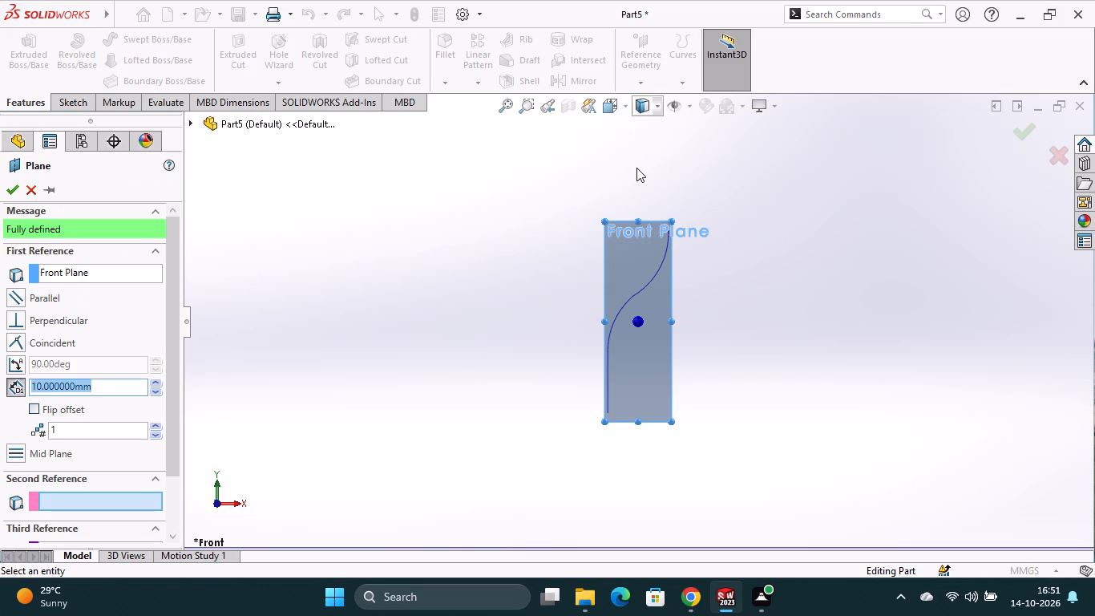
pyautogui.moveTo(729, 290); pyautogui.dragTo(702, 316, button='middle')
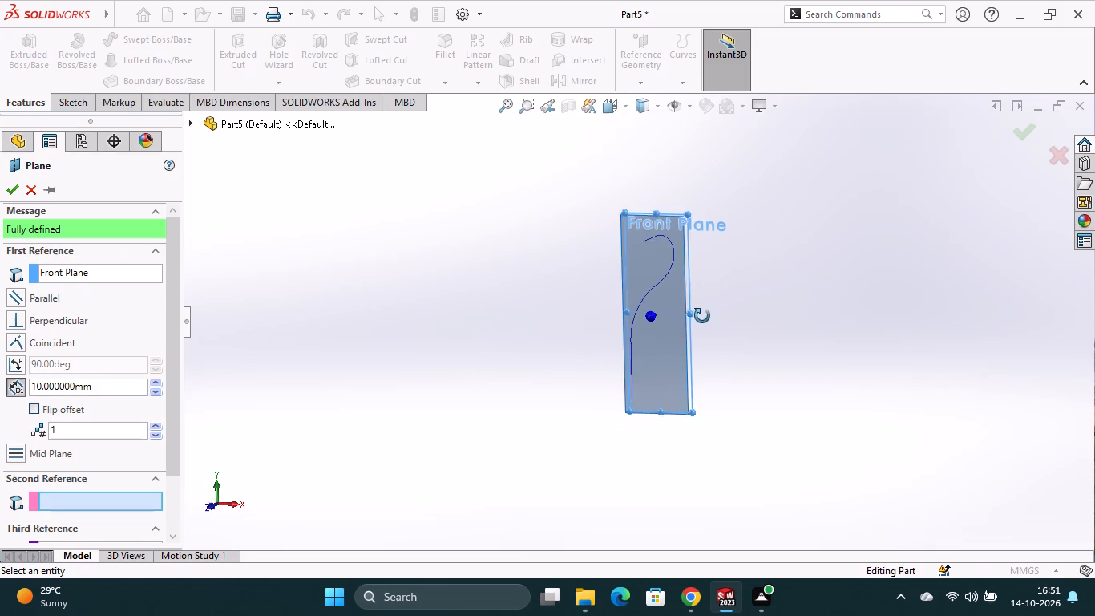
pyautogui.moveTo(702, 316); pyautogui.dragTo(676, 382, button='middle')
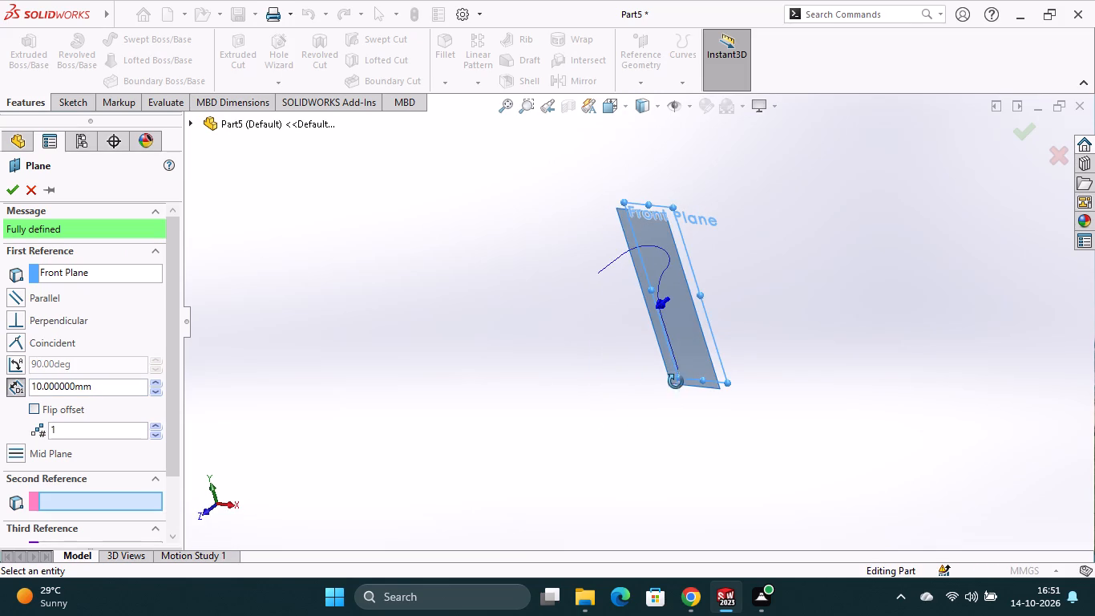
pyautogui.moveTo(676, 382); pyautogui.dragTo(531, 411, button='middle')
pyautogui.moveTo(640, 438); pyautogui.dragTo(512, 429, button='middle')
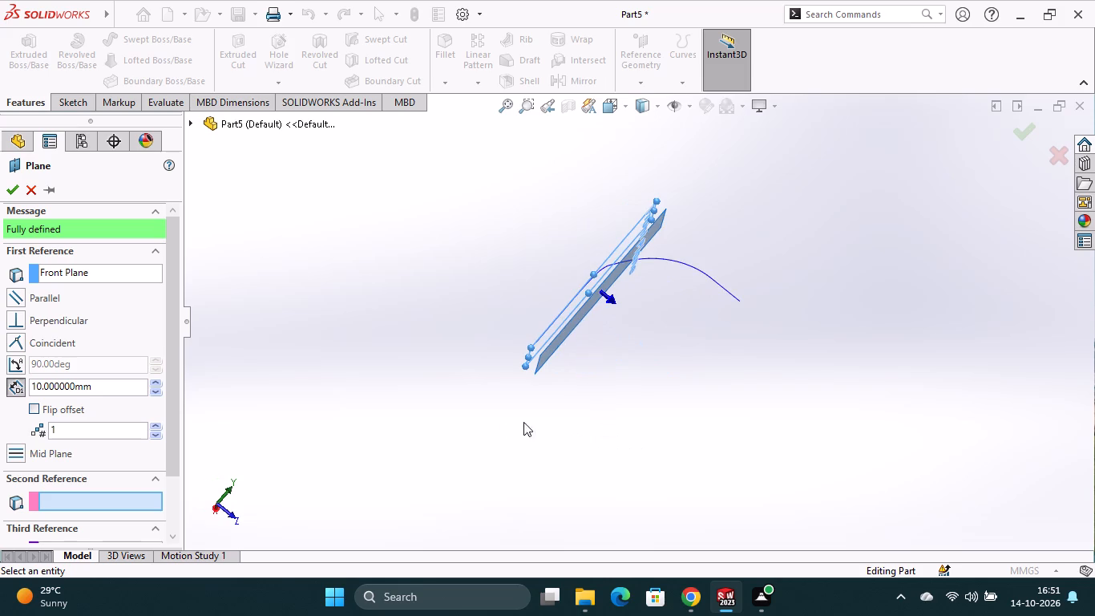
pyautogui.moveTo(715, 349); pyautogui.dragTo(688, 406, button='middle')
pyautogui.click(111, 496)
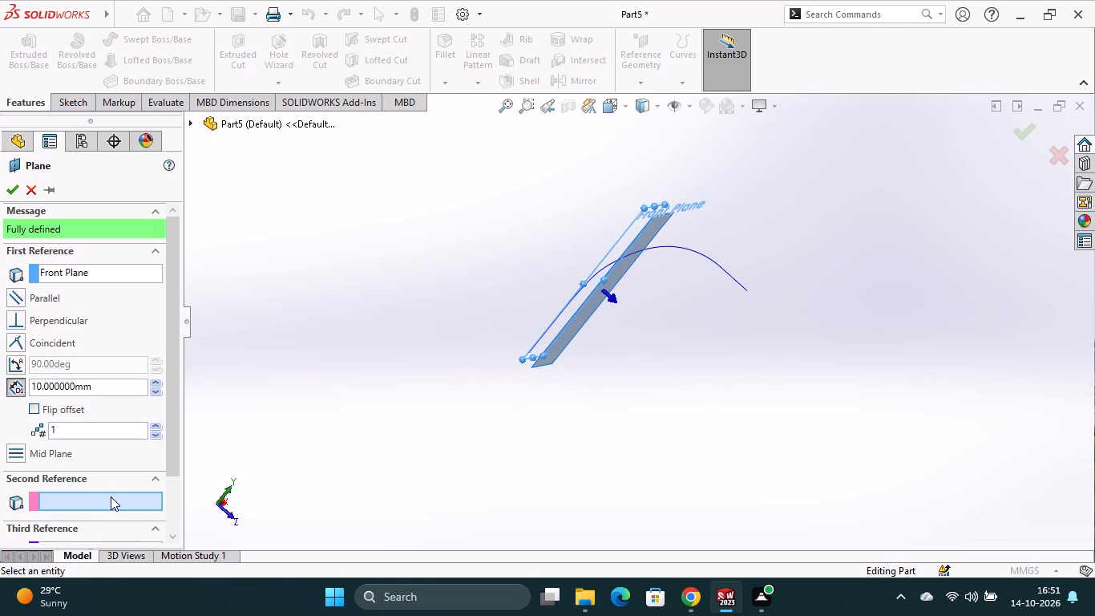
pyautogui.click(747, 290)
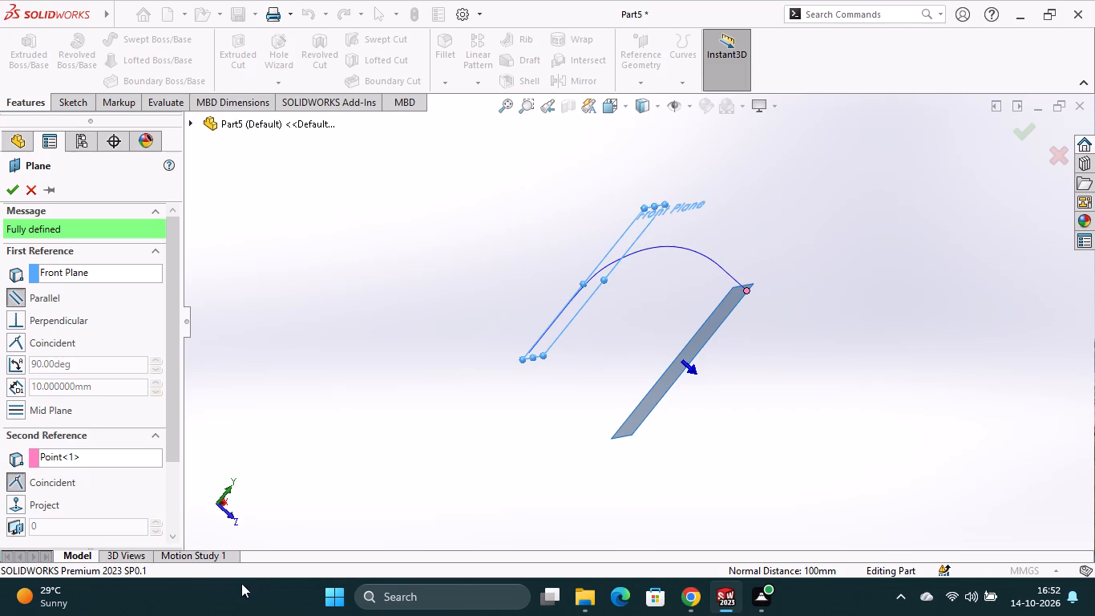
# Check the previewed plane against the curve from several viewing angles and accept it.
pyautogui.moveTo(390, 284); pyautogui.dragTo(380, 338, button='middle')
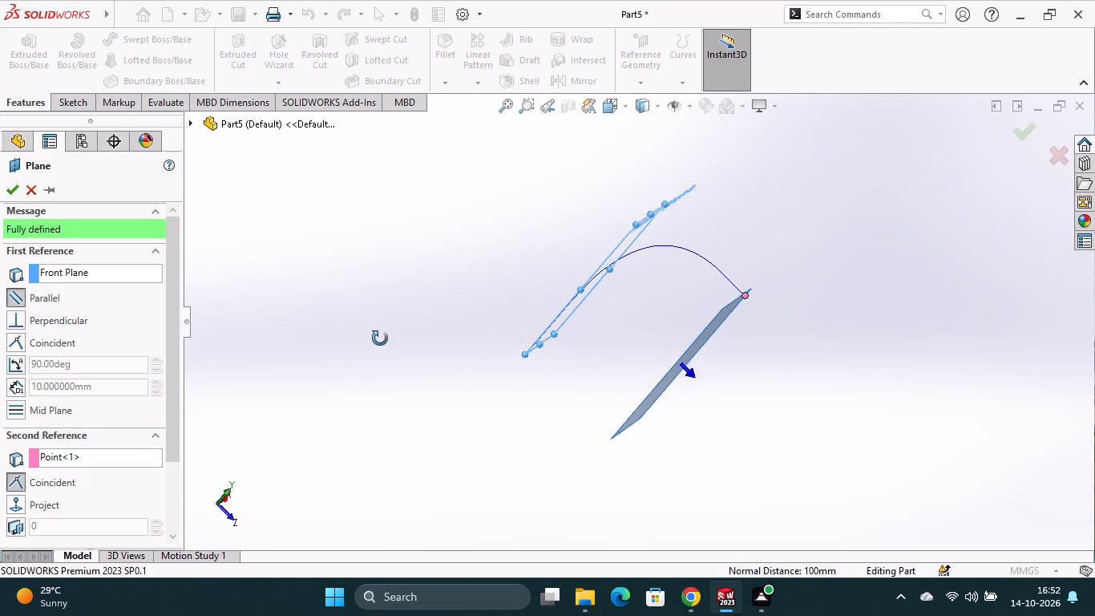
pyautogui.moveTo(380, 338); pyautogui.dragTo(374, 210, button='middle')
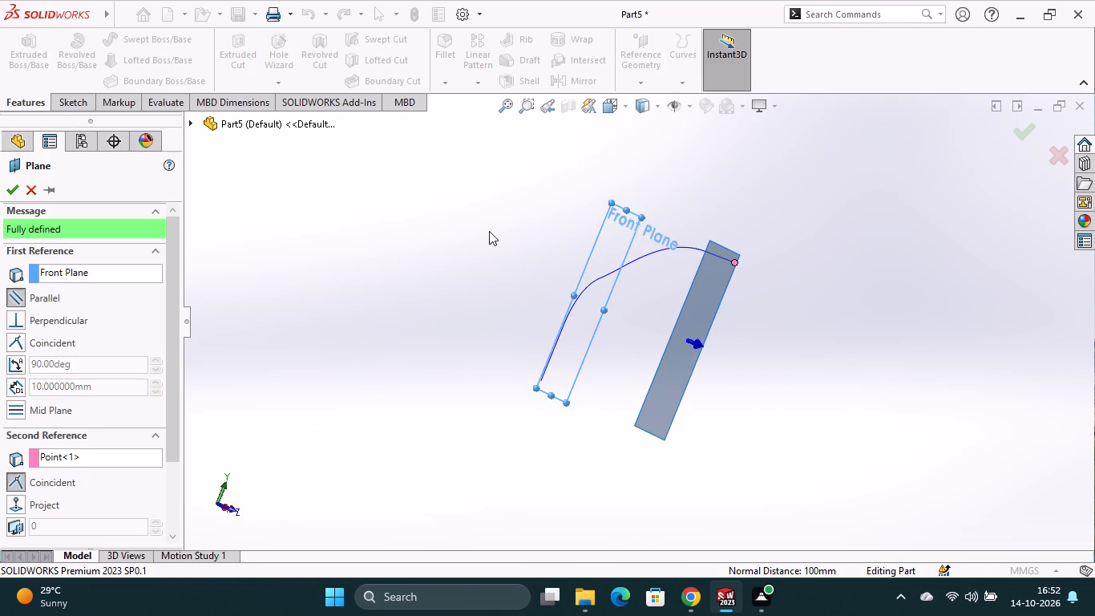
pyautogui.moveTo(489, 231); pyautogui.dragTo(487, 217, button='middle')
pyautogui.click(228, 483)
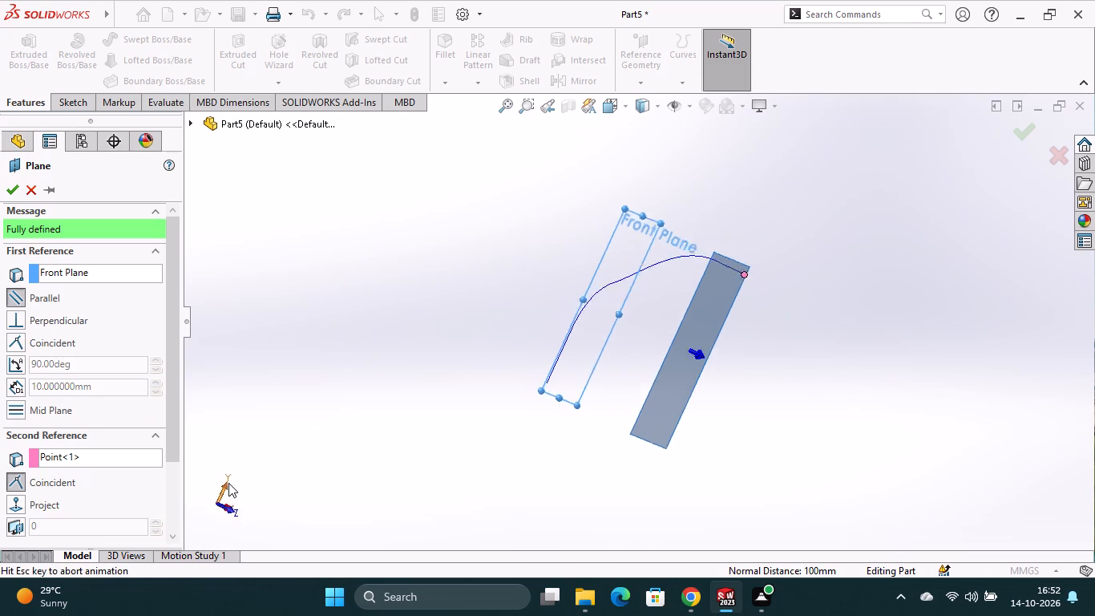
pyautogui.click(216, 523)
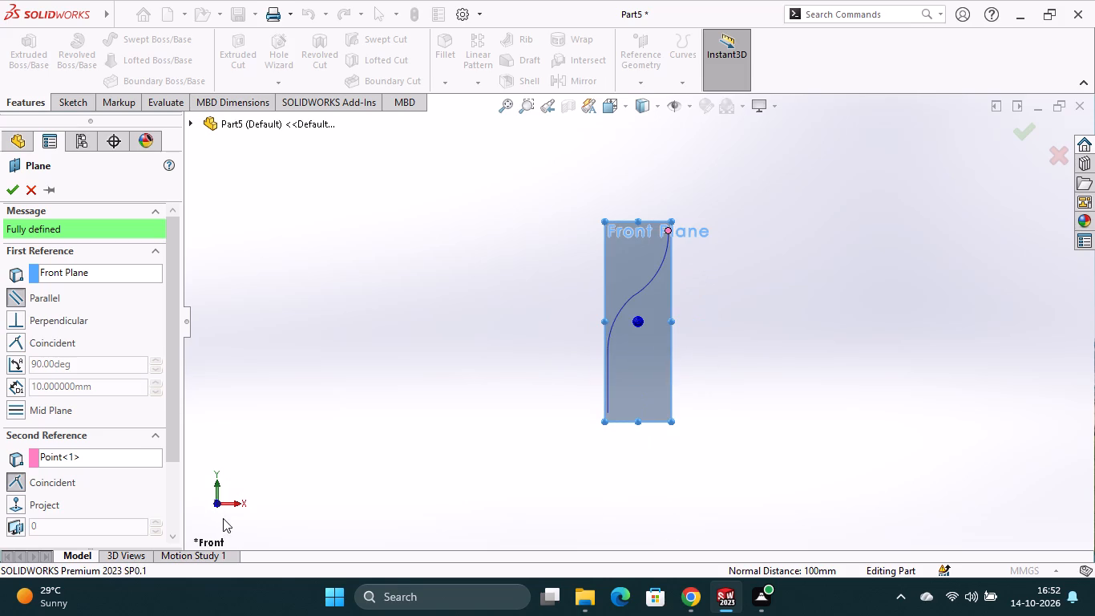
pyautogui.click(244, 505)
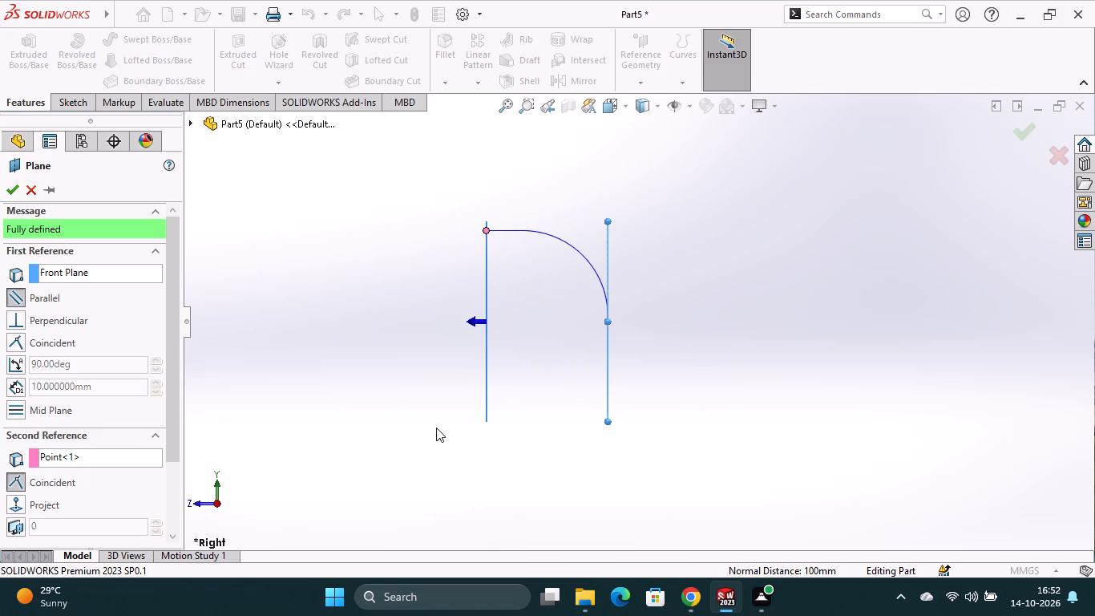
pyautogui.moveTo(436, 428); pyautogui.dragTo(673, 411, button='middle')
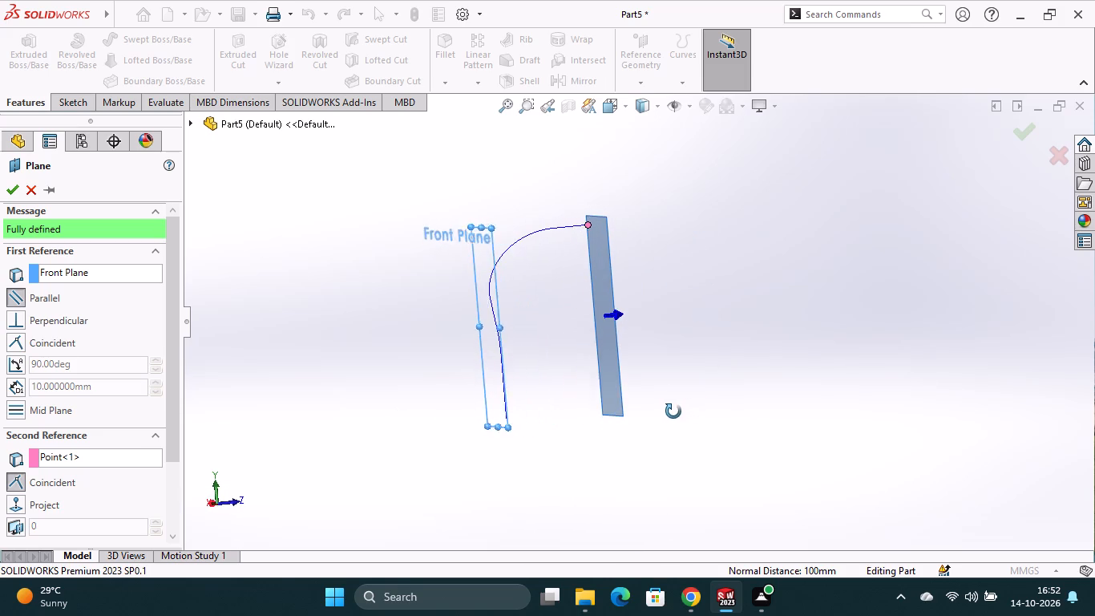
pyautogui.moveTo(673, 411); pyautogui.dragTo(661, 415, button='middle')
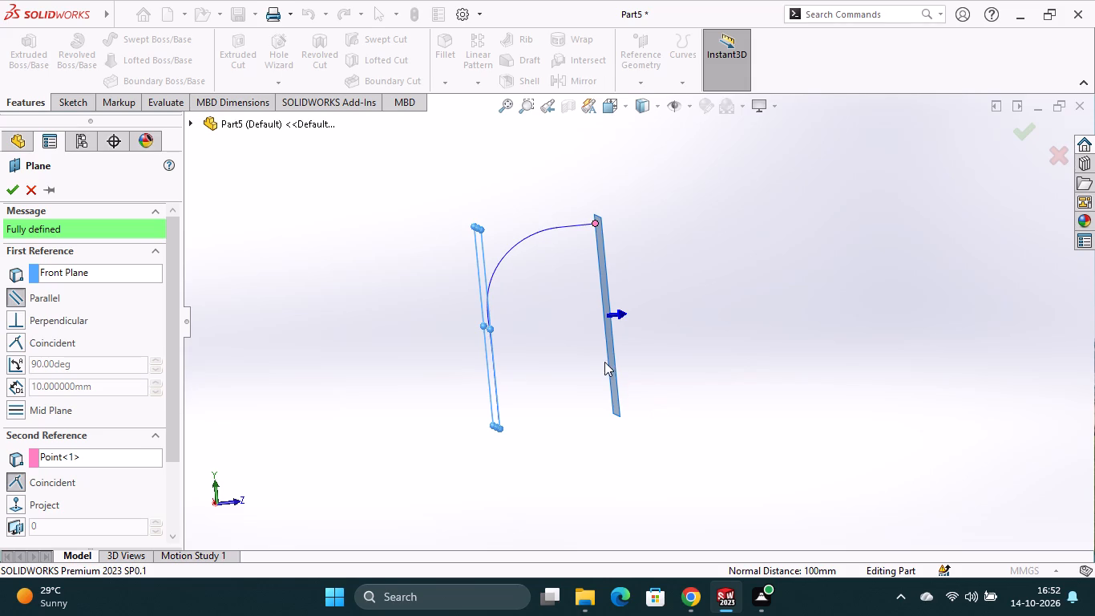
pyautogui.rightClick(614, 355)
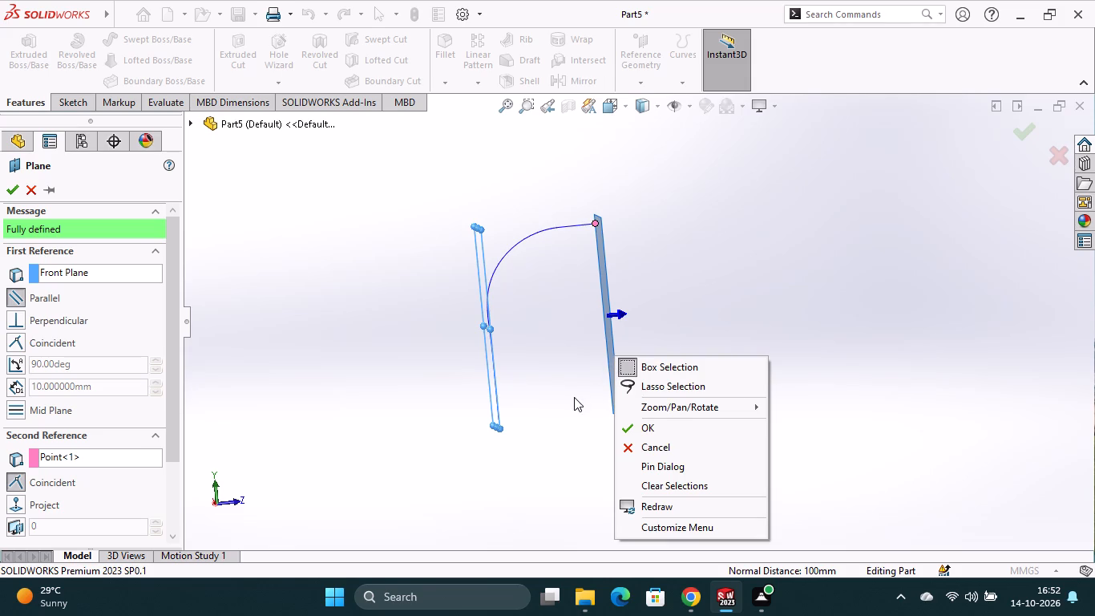
pyautogui.moveTo(573, 397); pyautogui.dragTo(590, 398, button='middle')
pyautogui.click(680, 323)
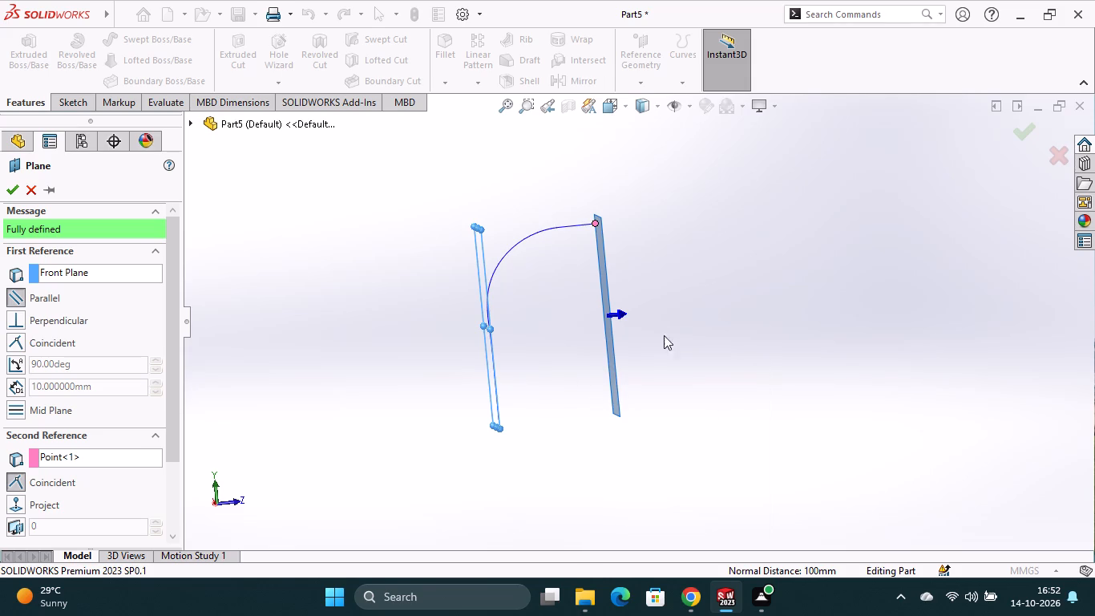
pyautogui.moveTo(567, 387); pyautogui.dragTo(600, 388)
pyautogui.moveTo(635, 374); pyautogui.dragTo(580, 388, button='middle')
pyautogui.click(601, 379)
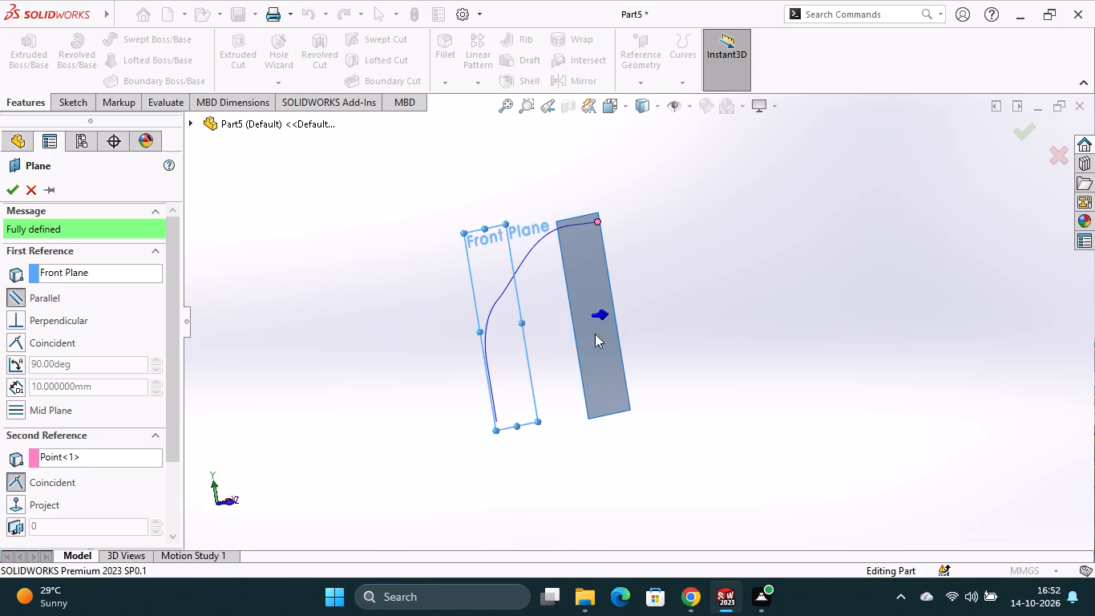
pyautogui.click(582, 262)
pyautogui.click(1021, 138)
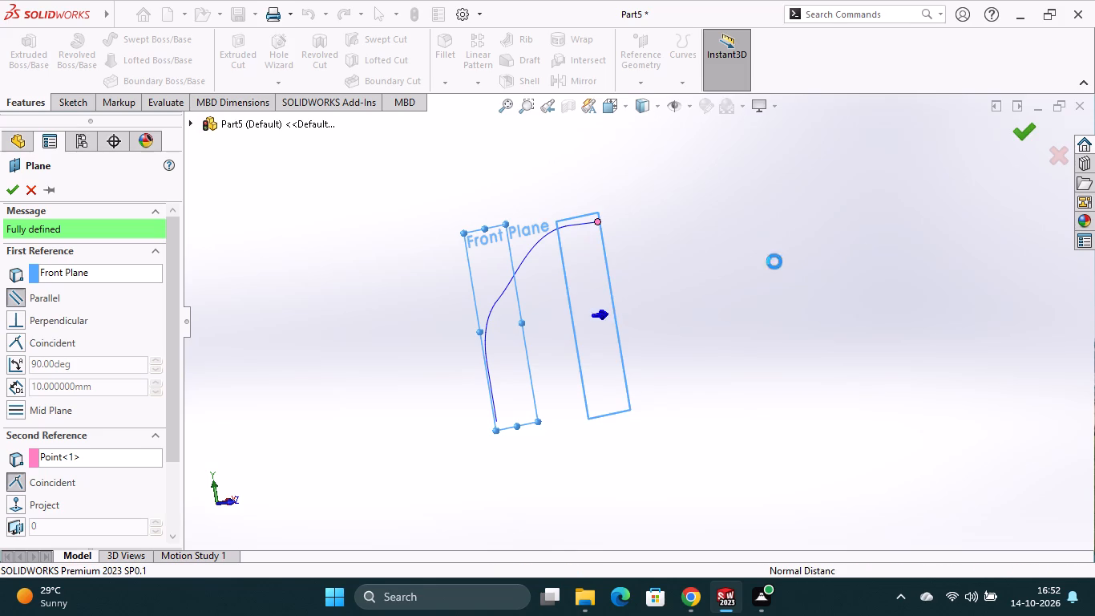
# Start a sketch on the new plane and draw a three-sided inscribed-circle polygon beside the curve, with sides about 69 mm long.
pyautogui.click(597, 264)
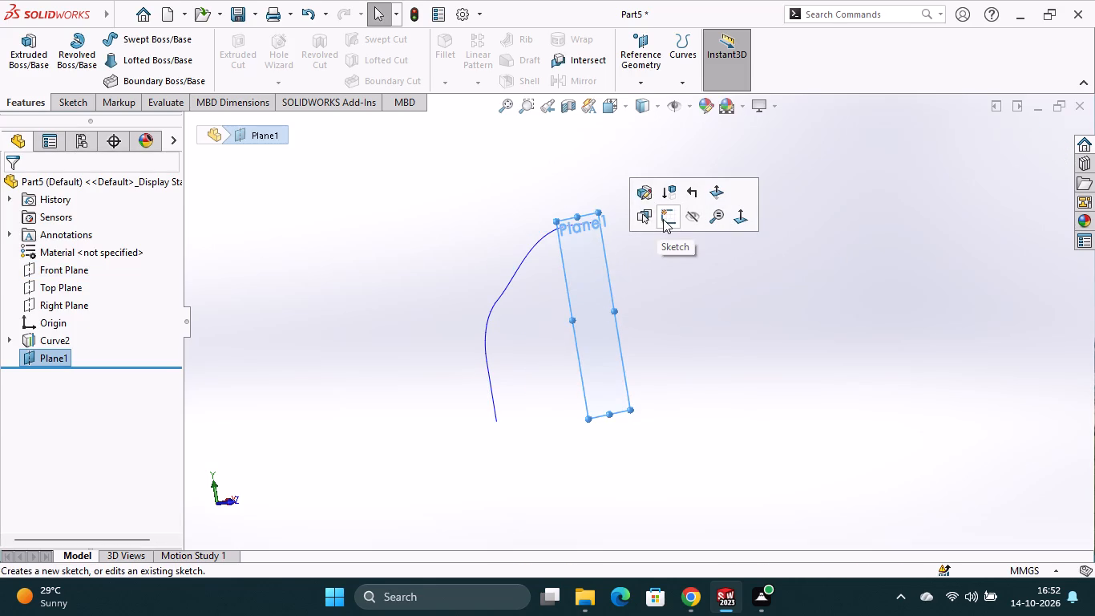
pyautogui.click(663, 219)
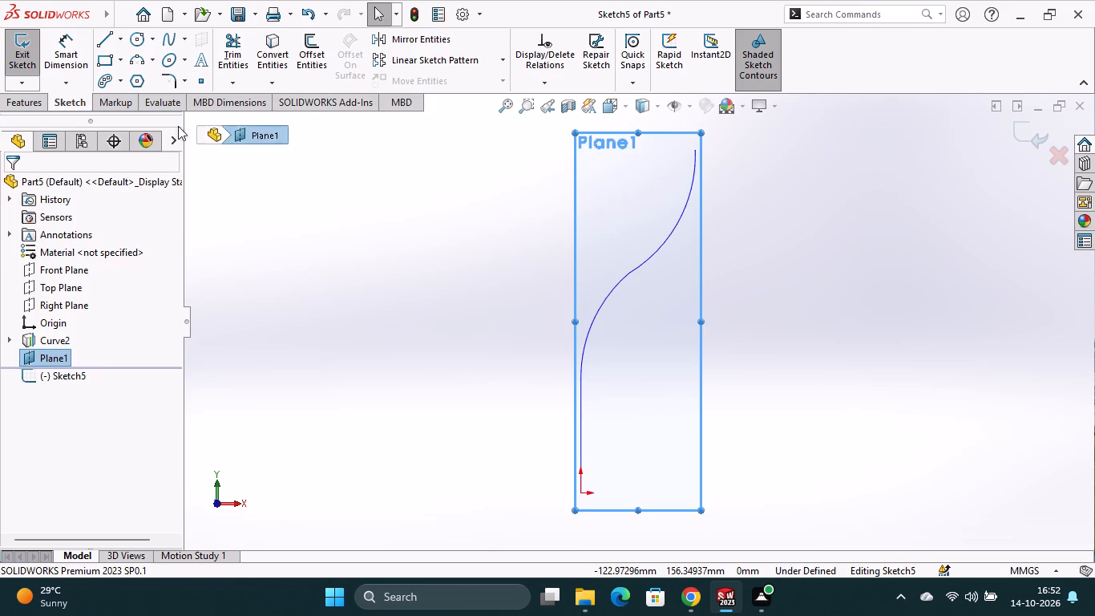
pyautogui.click(144, 83)
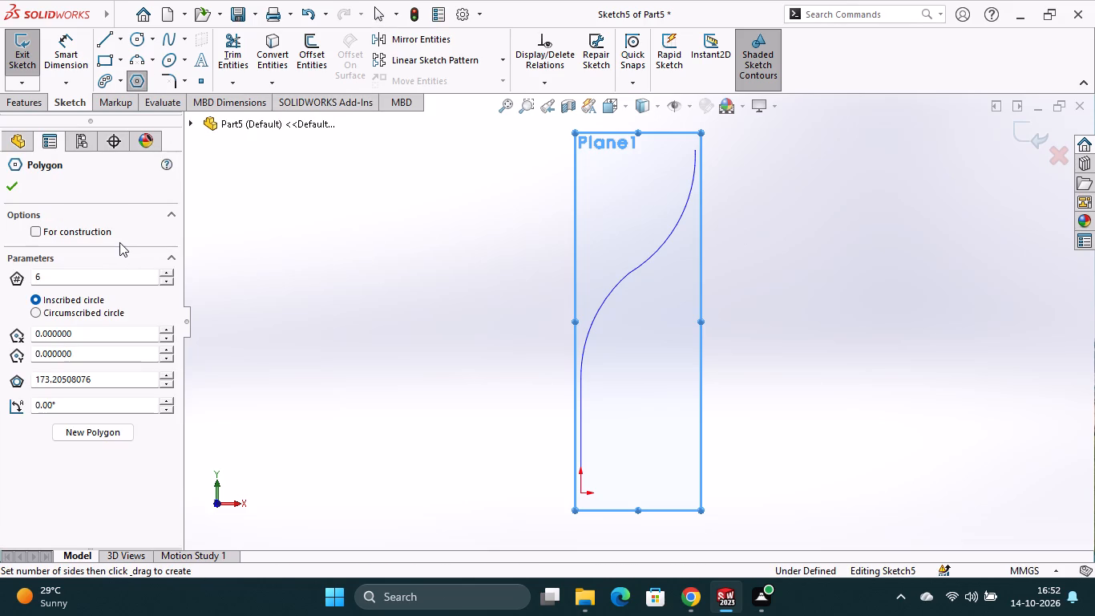
pyautogui.moveTo(45, 274); pyautogui.dragTo(34, 276)
pyautogui.press('3')
pyautogui.press('Return')
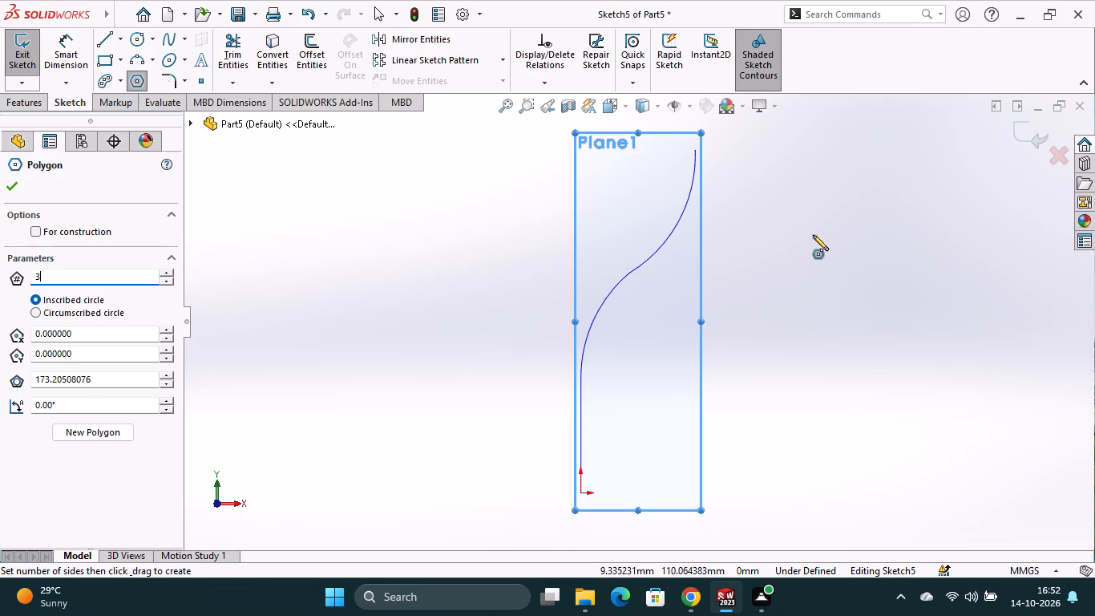
pyautogui.click(849, 217)
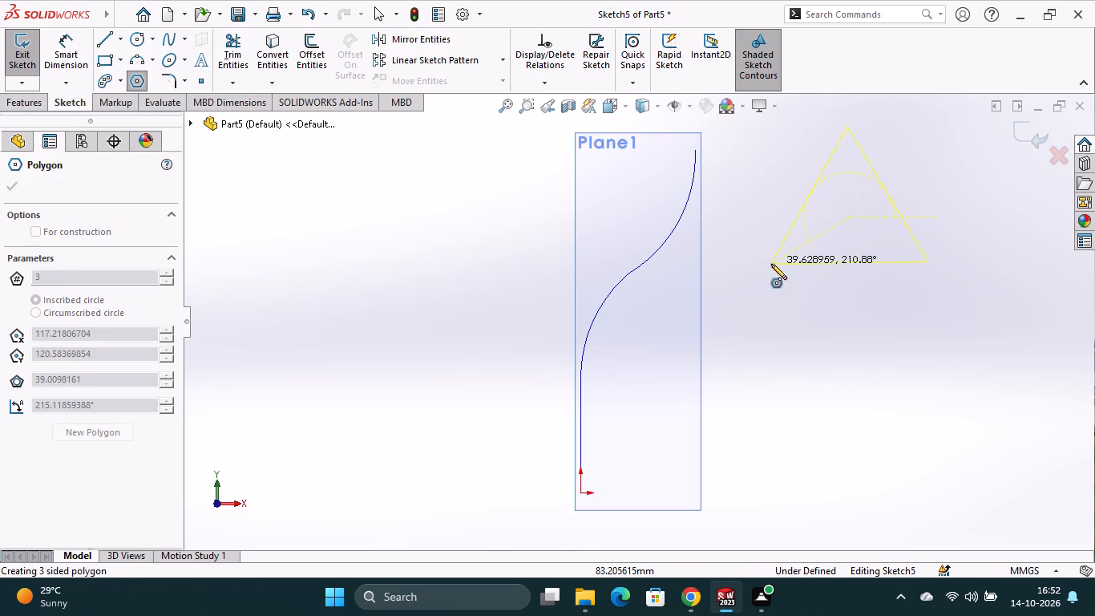
pyautogui.click(771, 264)
pyautogui.press('Escape')
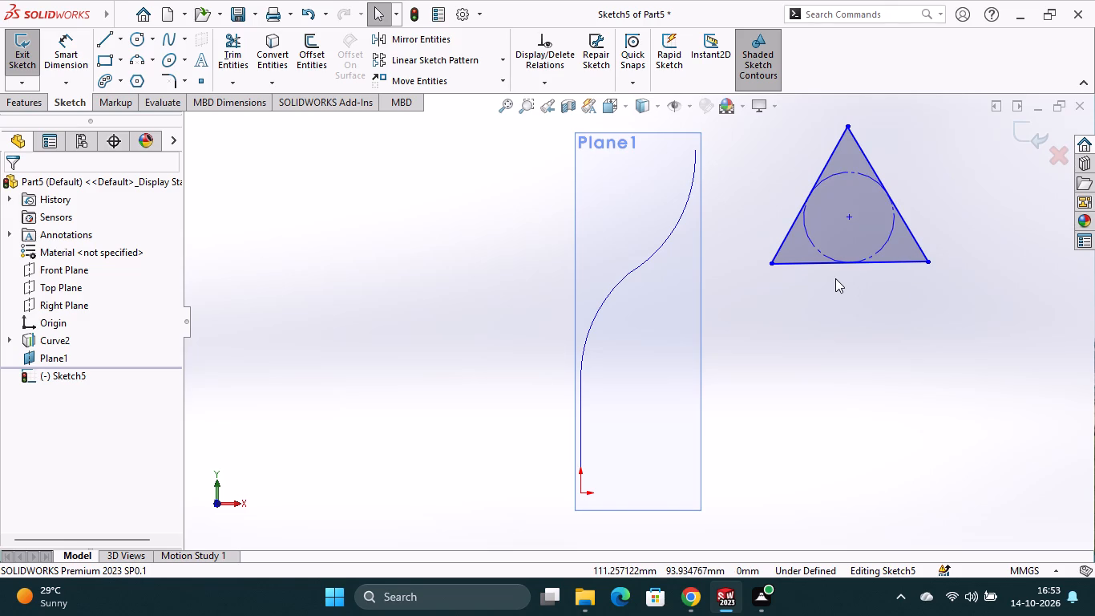
# Make the triangle's bottom side horizontal.
pyautogui.rightClick(891, 264)
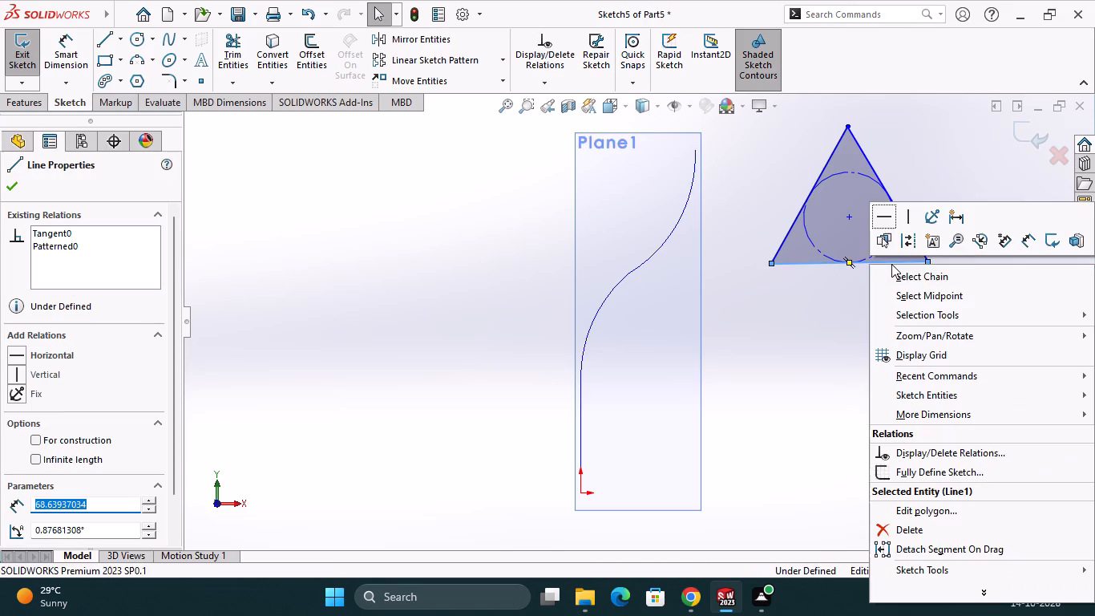
pyautogui.click(893, 223)
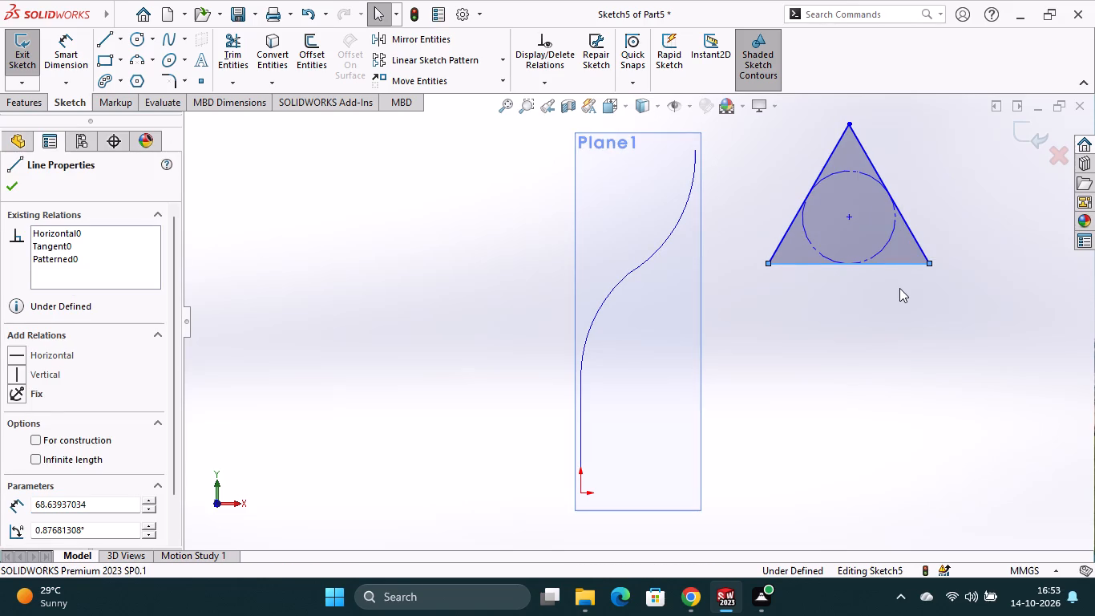
# Sketch a circle about 26 mm in diameter centred on the triangle's centre point.
pyautogui.click(137, 39)
pyautogui.click(848, 216)
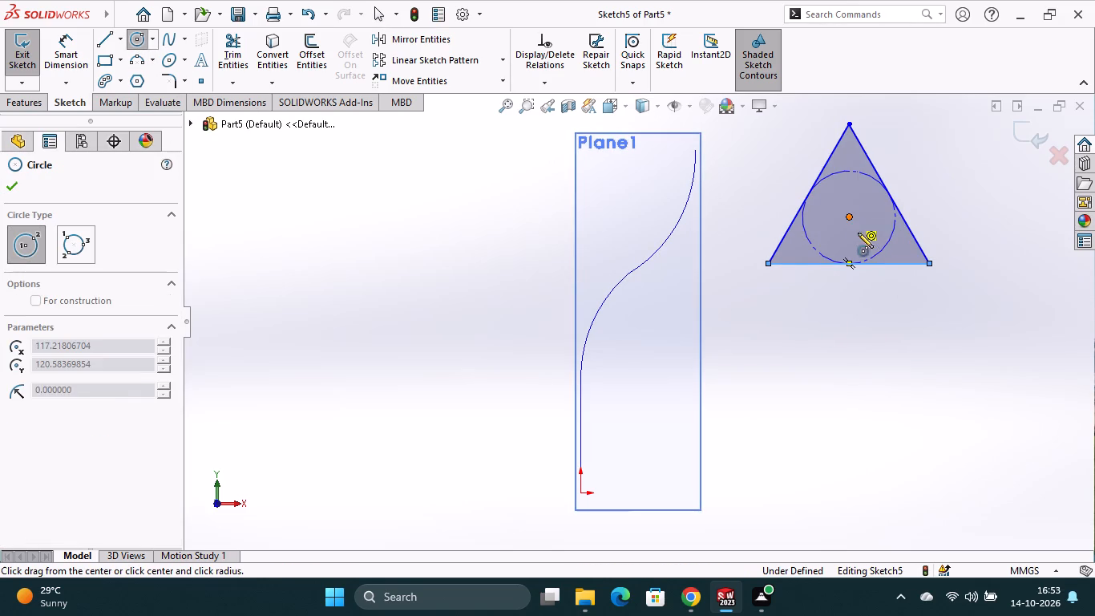
pyautogui.click(862, 245)
pyautogui.press('Escape')
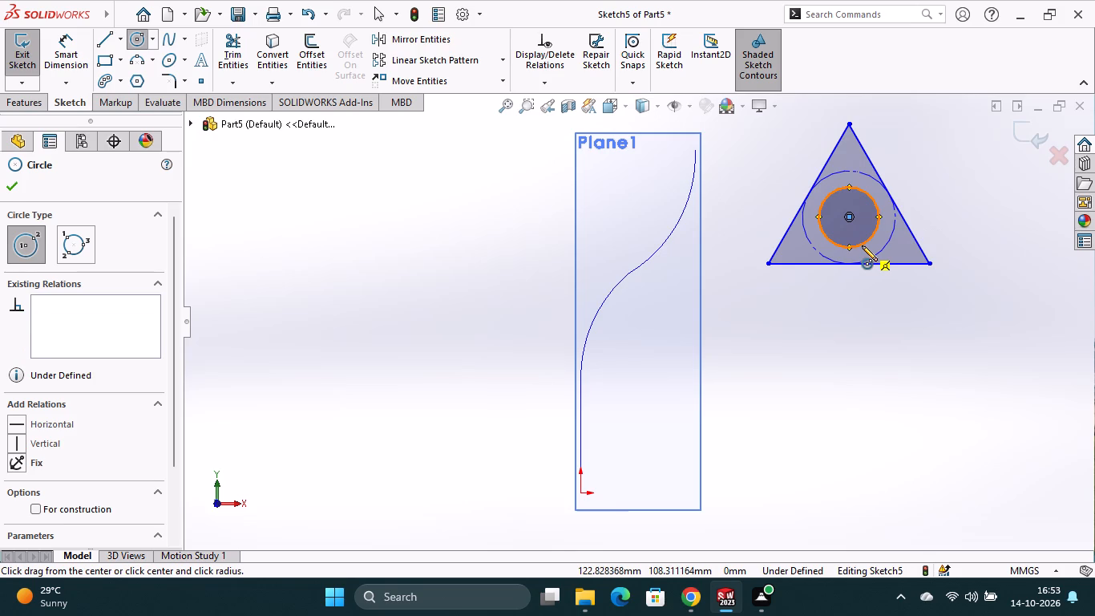
# Dimension the inner circle's diameter as 50 mm, placing the dimension below the triangle.
pyautogui.click(71, 63)
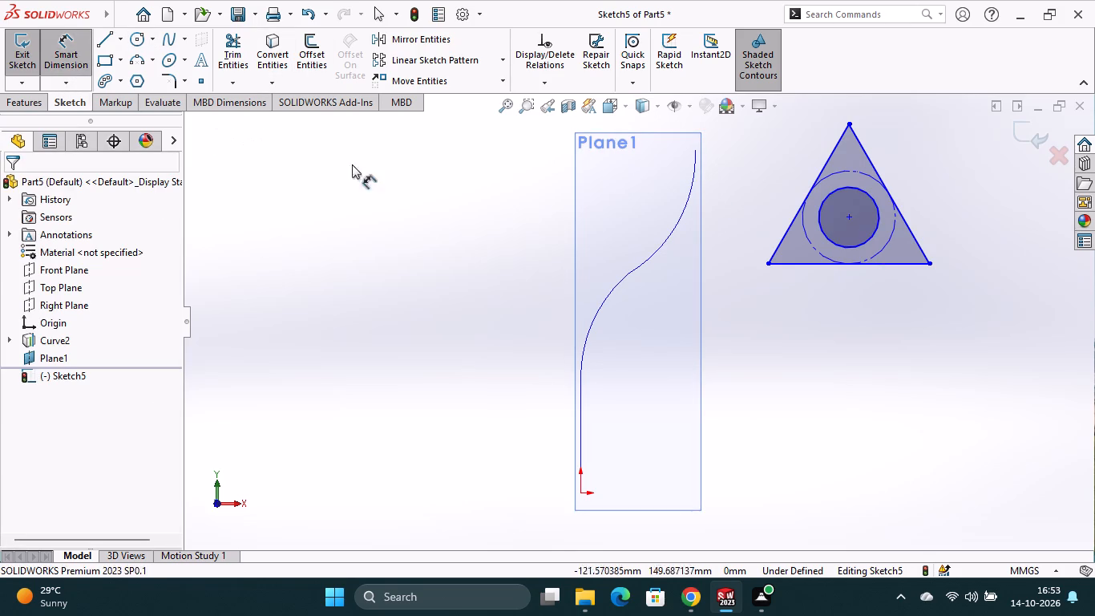
pyautogui.click(851, 244)
pyautogui.click(852, 335)
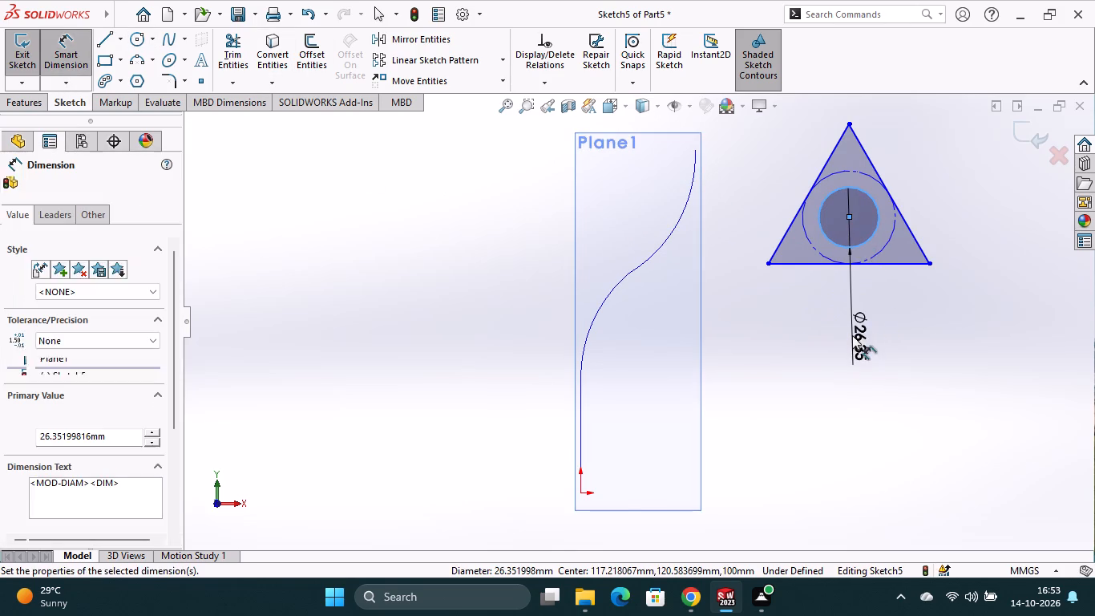
pyautogui.write('50')
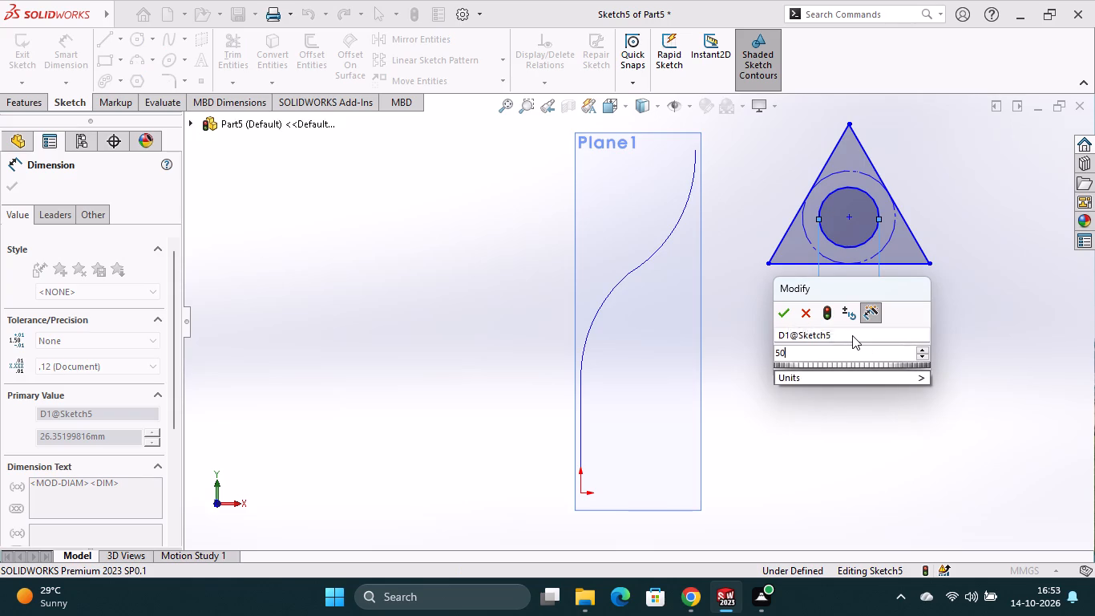
pyautogui.press('Return')
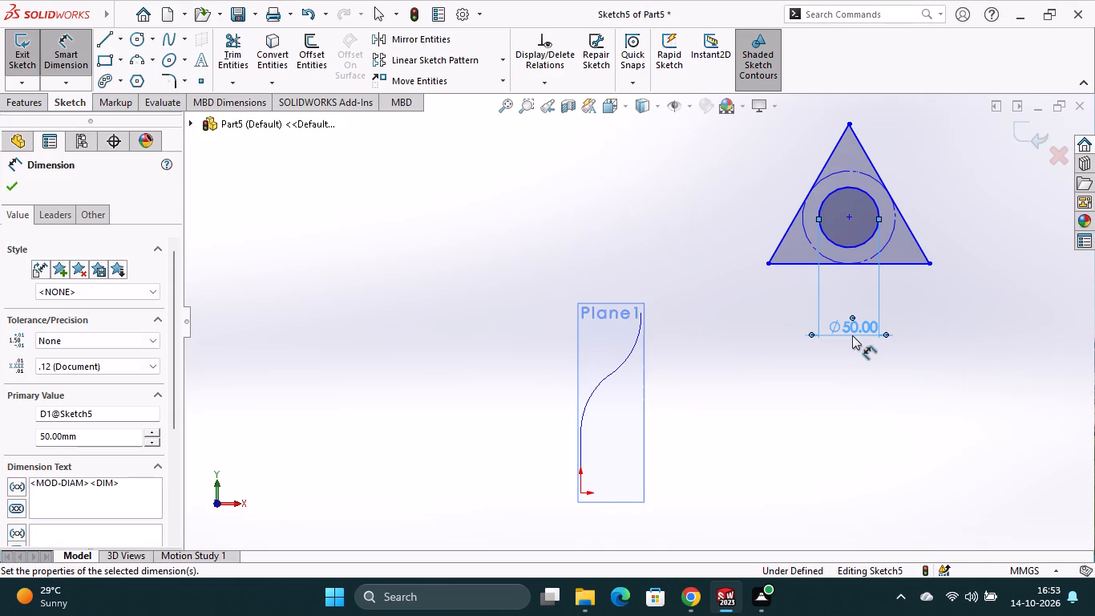
pyautogui.press('Return')
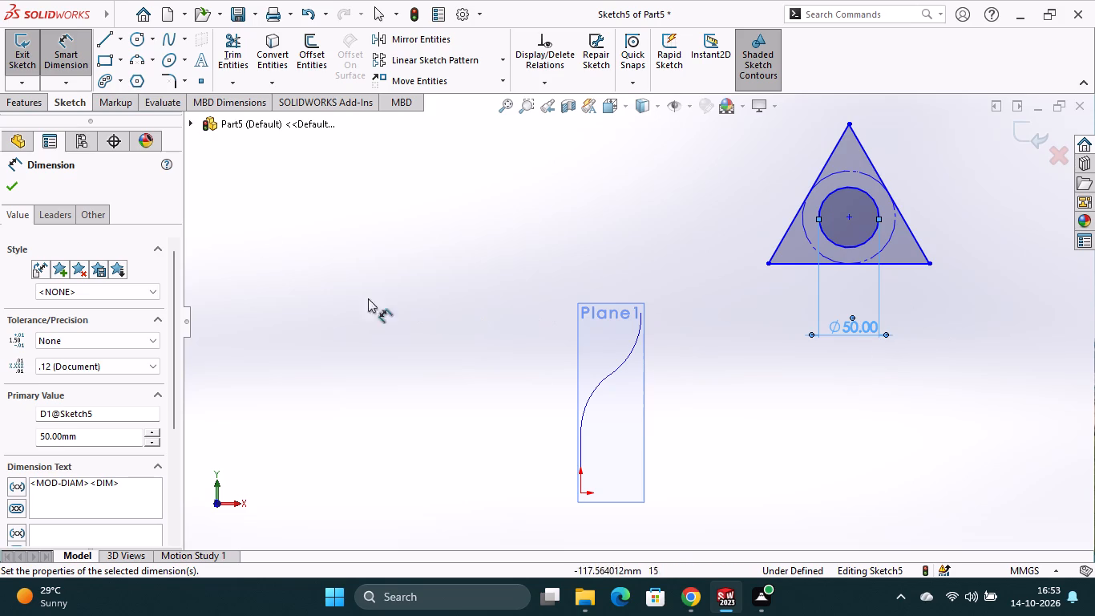
# Fillet all three corners of the triangle with a 15 mm radius.
pyautogui.click(170, 85)
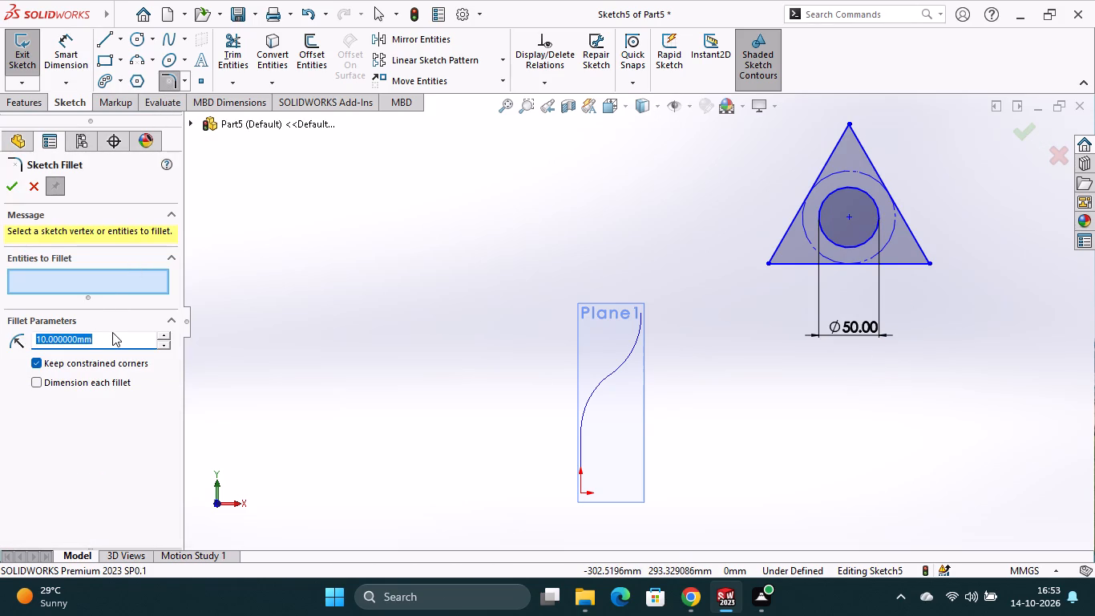
pyautogui.write('15')
pyautogui.press('Return')
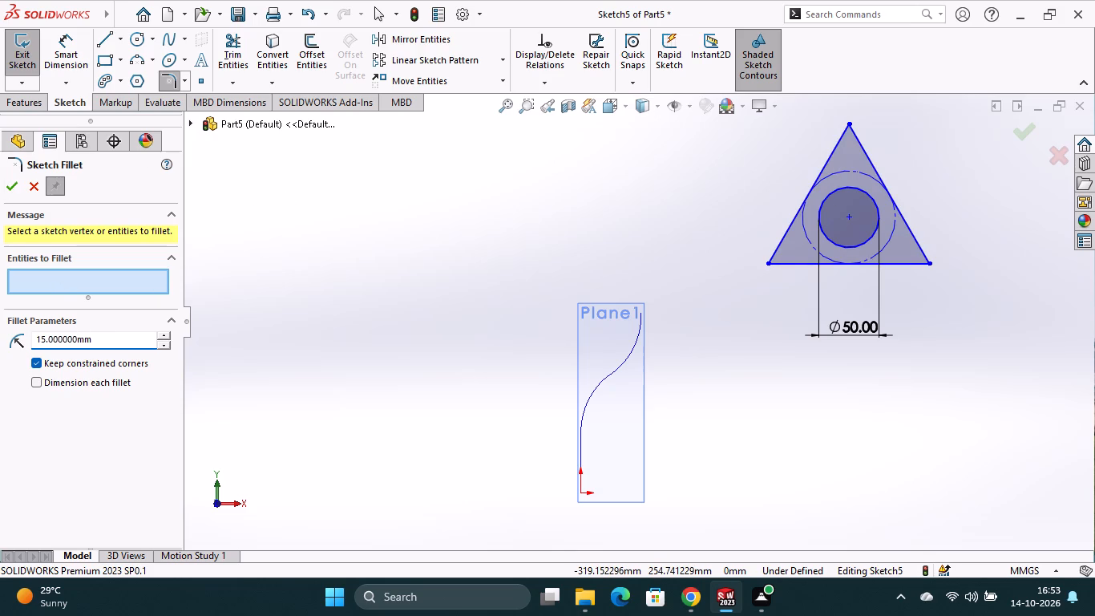
pyautogui.click(834, 153)
pyautogui.click(863, 154)
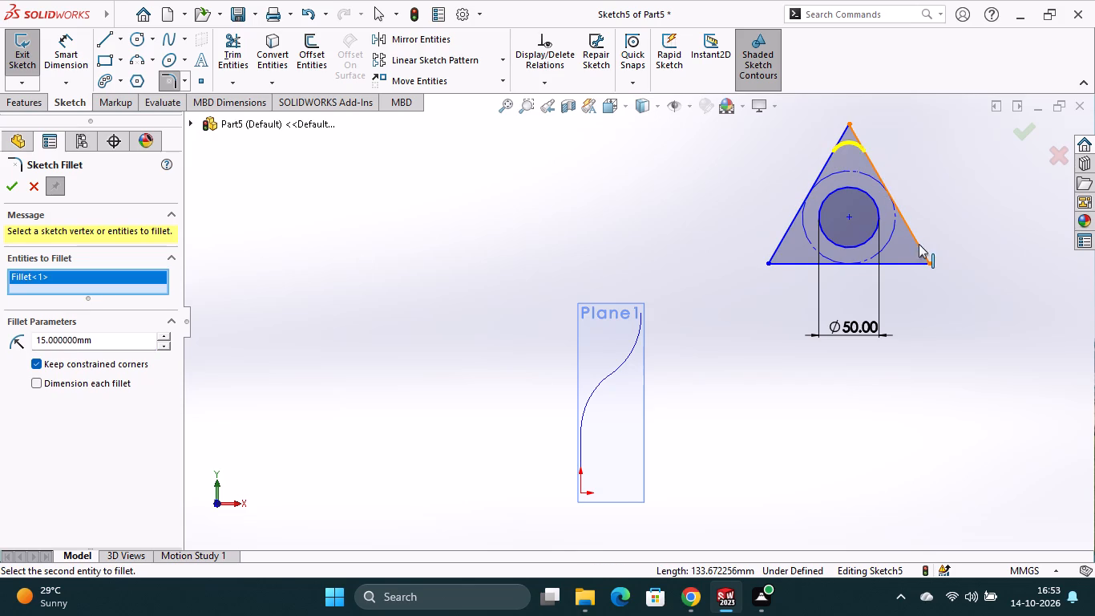
pyautogui.click(919, 245)
pyautogui.click(909, 266)
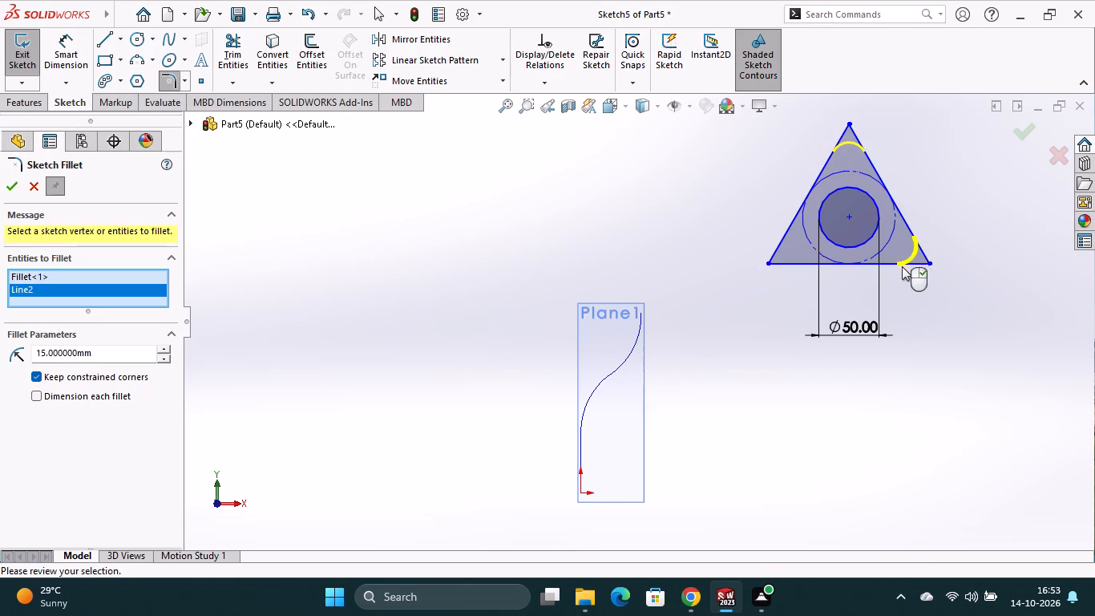
pyautogui.click(768, 261)
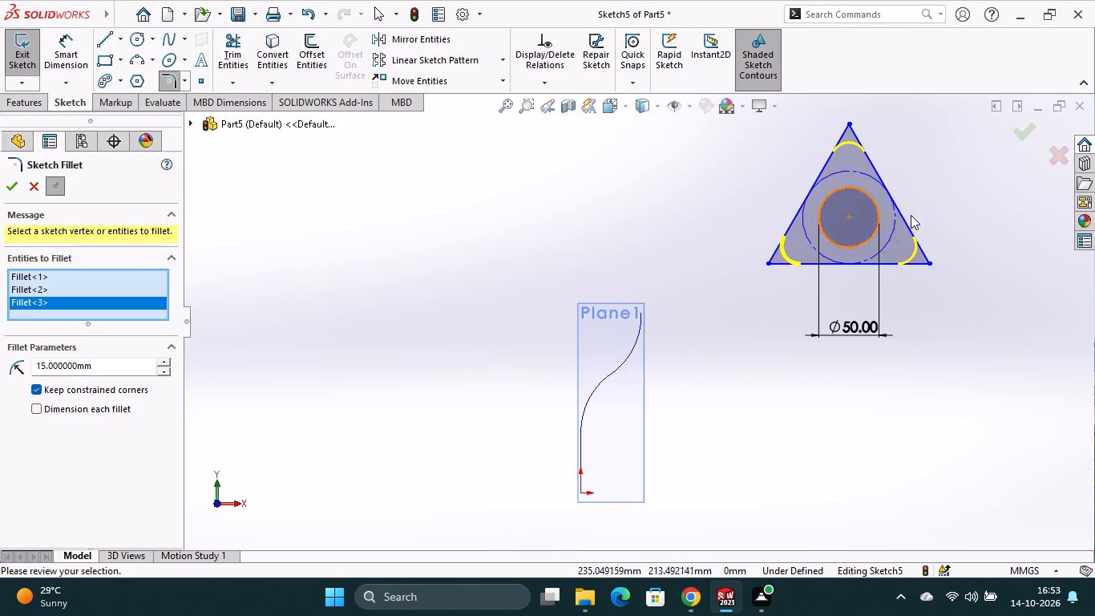
pyautogui.click(1024, 140)
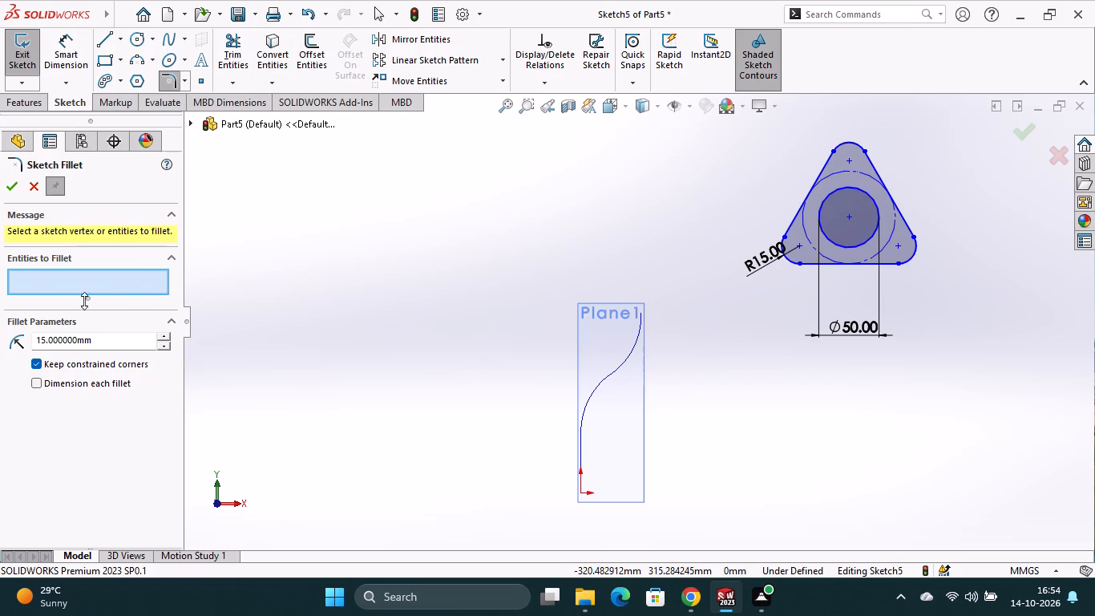
pyautogui.click(14, 184)
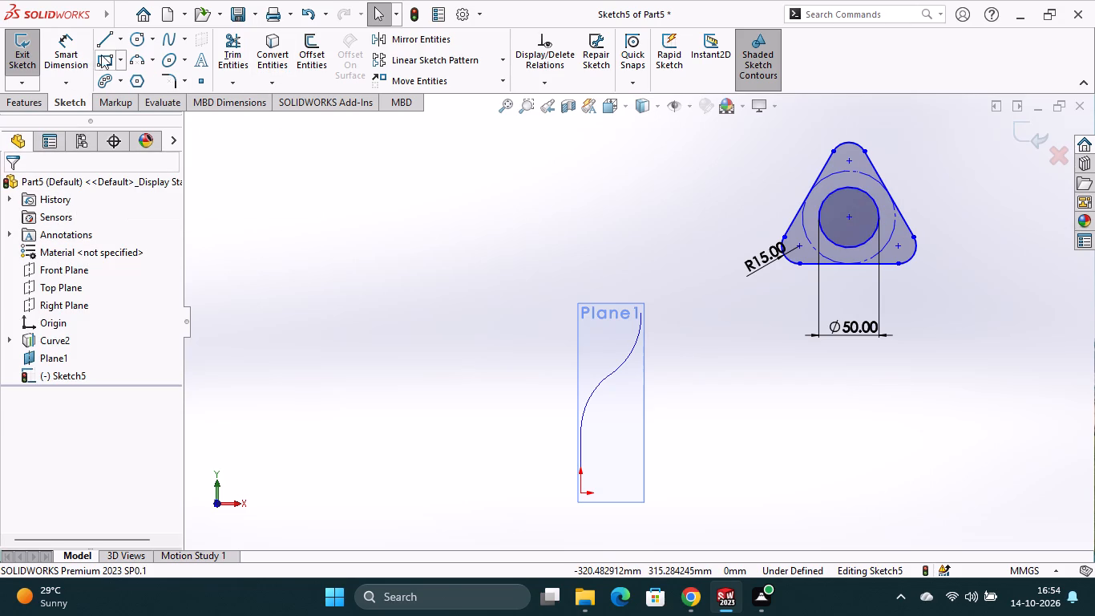
# Sketch circles centred on the top, lower-left and lower-right fillet centres, about 13, 12 and 15 mm in diameter respectively.
pyautogui.click(136, 38)
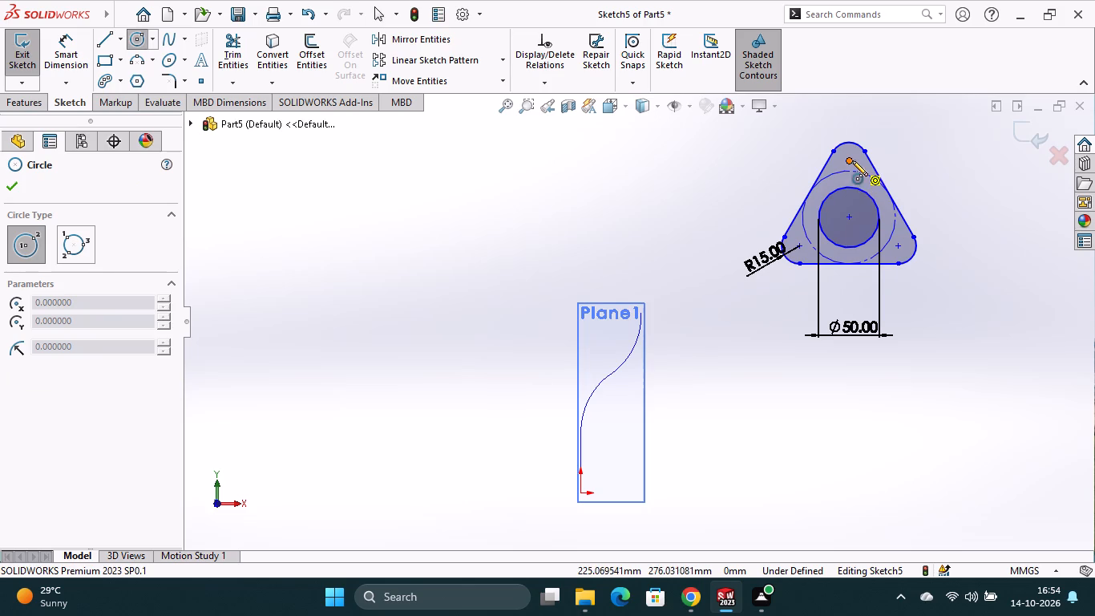
pyautogui.click(852, 160)
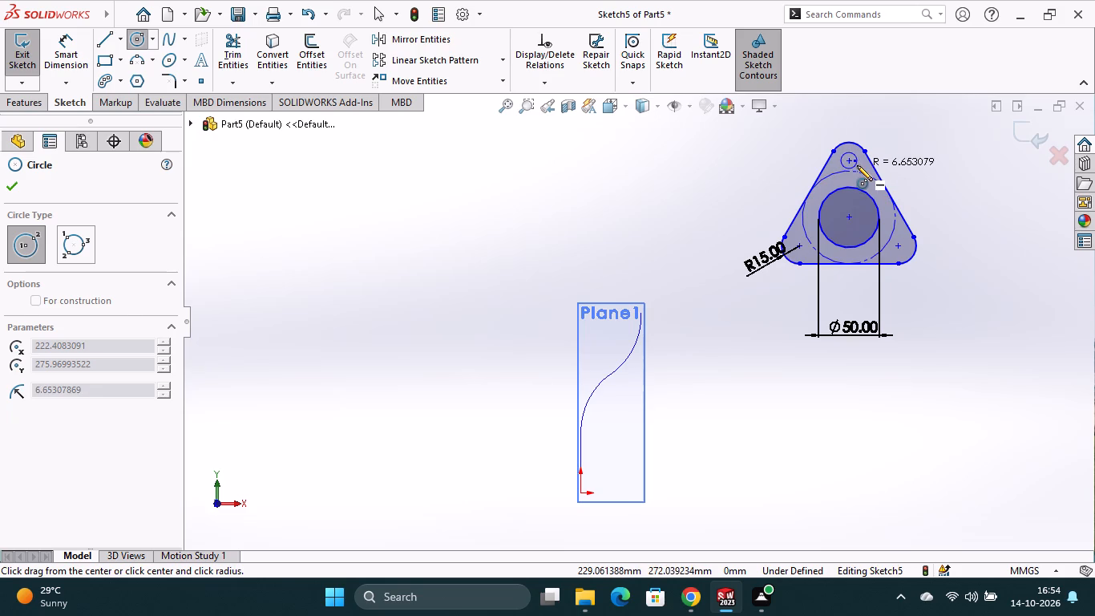
pyautogui.click(857, 165)
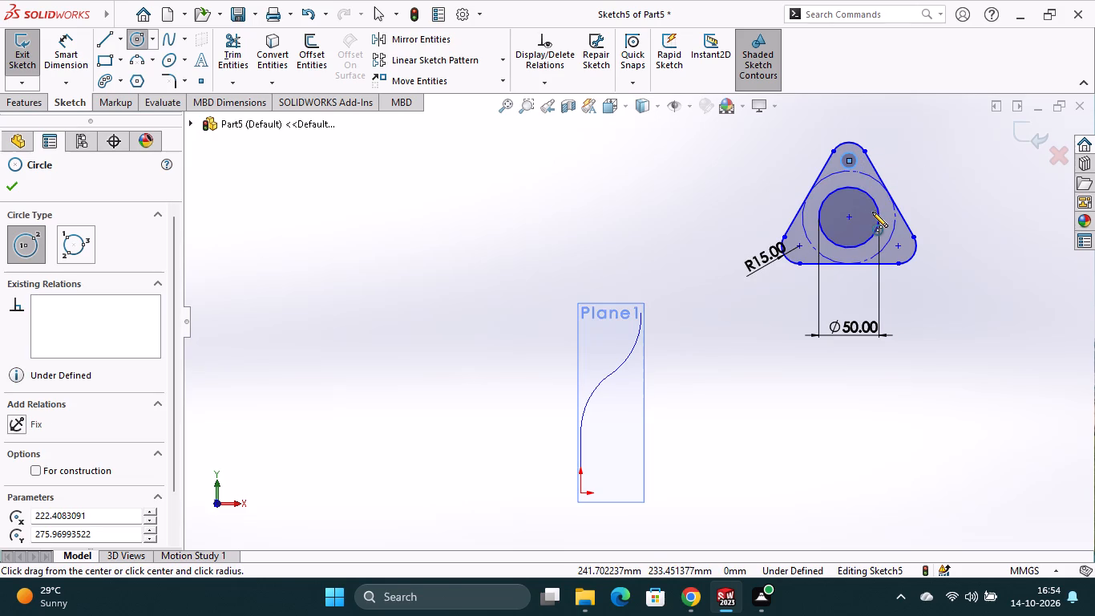
pyautogui.scroll(-3, 849, 198)
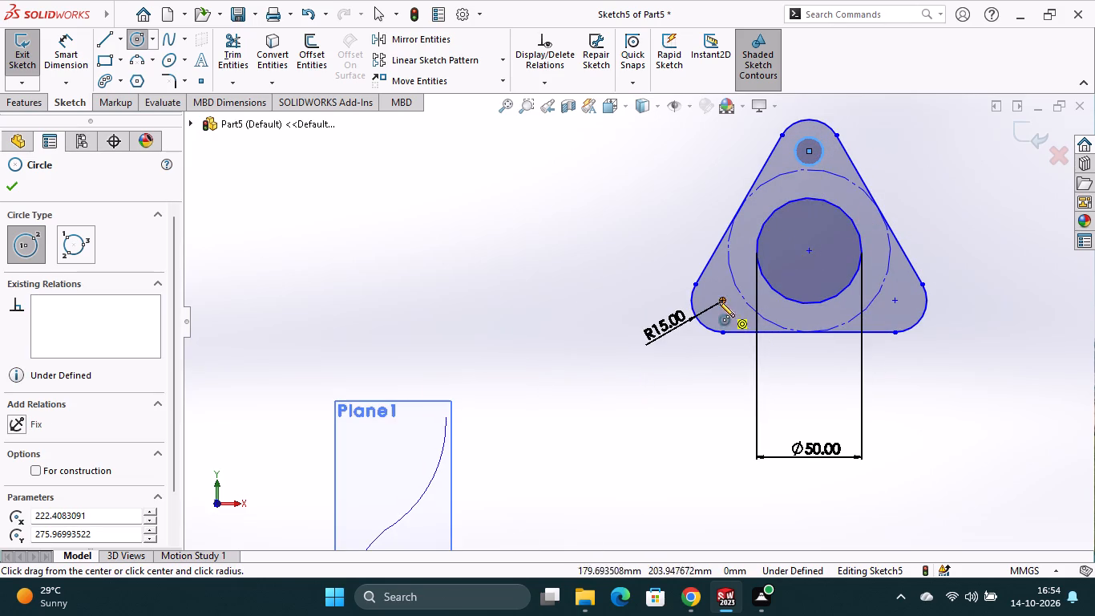
pyautogui.click(721, 300)
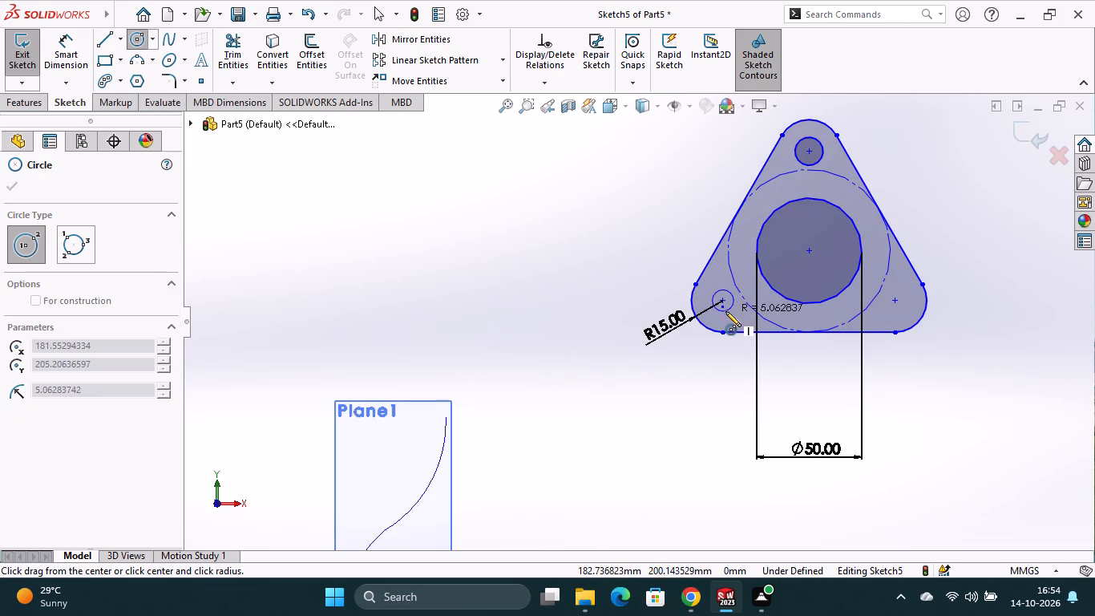
pyautogui.click(725, 313)
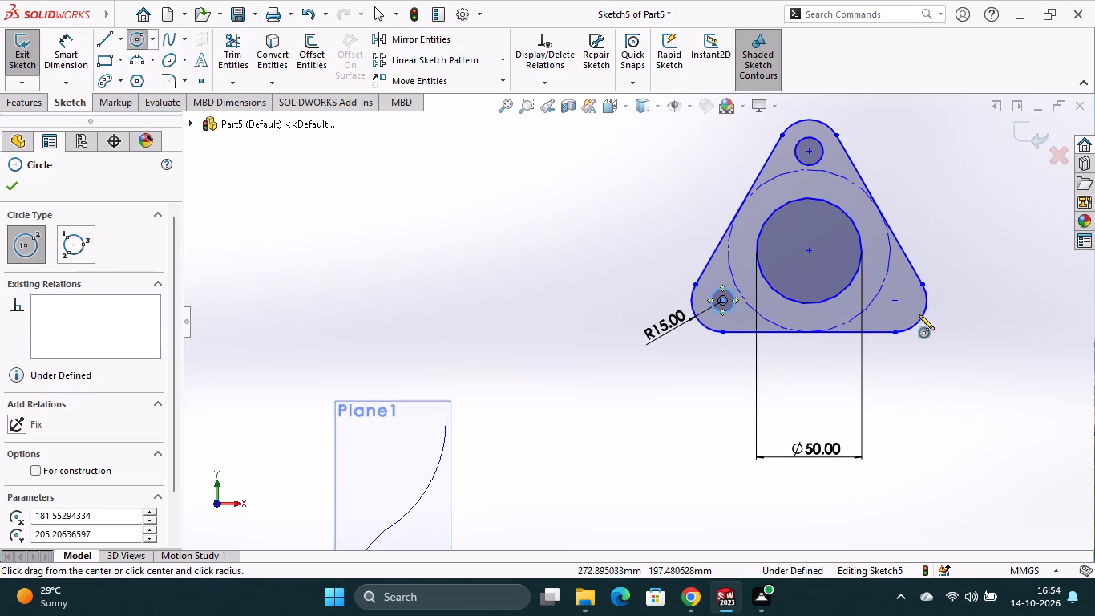
pyautogui.click(891, 303)
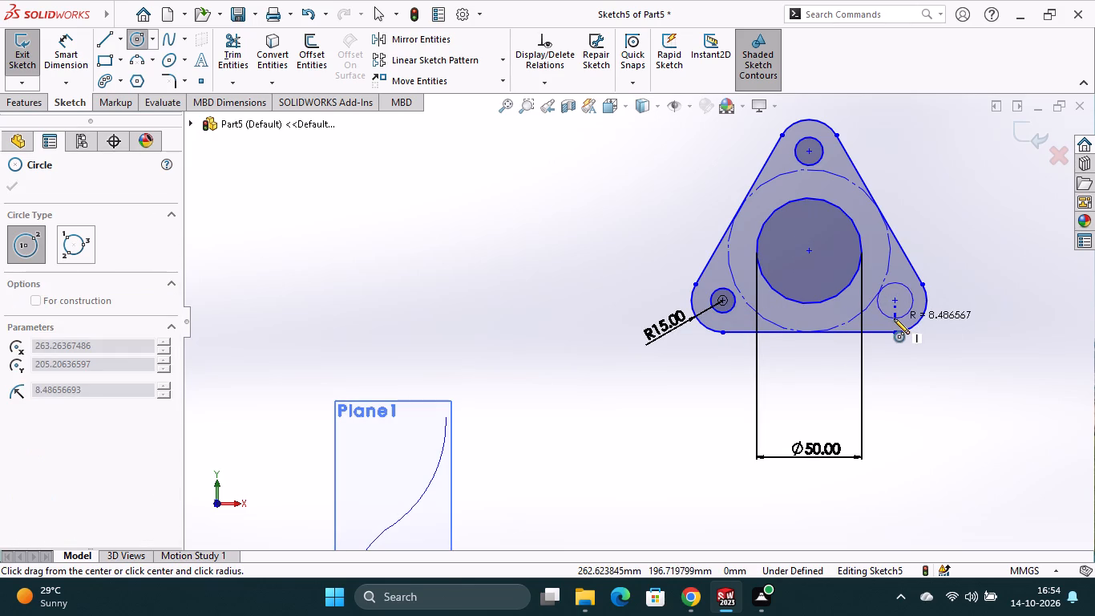
pyautogui.click(894, 316)
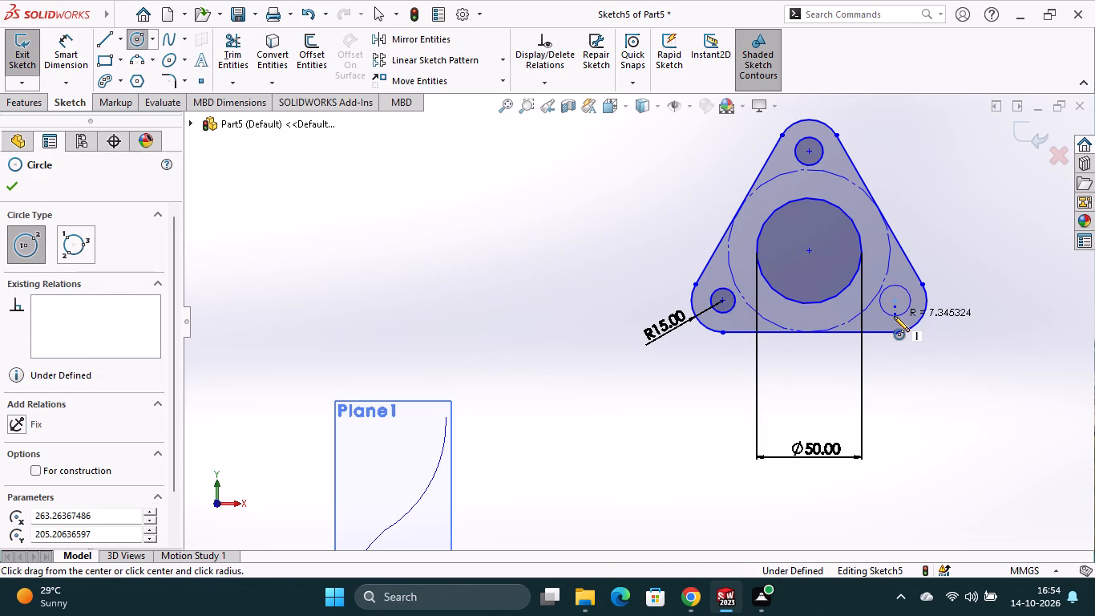
pyautogui.press('Escape')
# Make the three small corner circles equal in size.
pyautogui.click(731, 310)
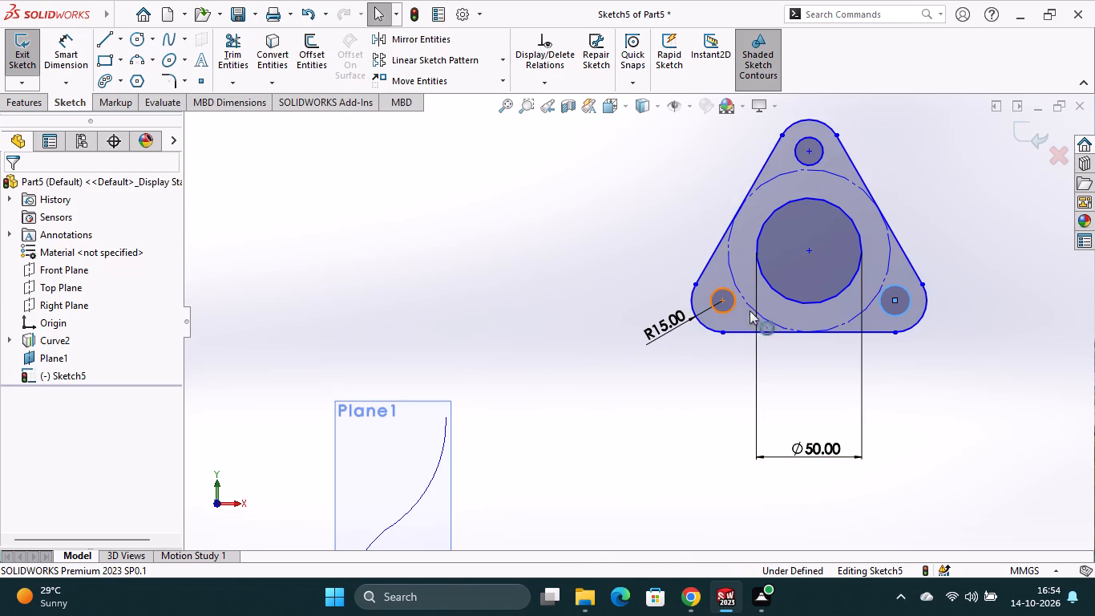
pyautogui.keyDown('ctrl'); pyautogui.click(890, 314); pyautogui.keyUp('ctrl')
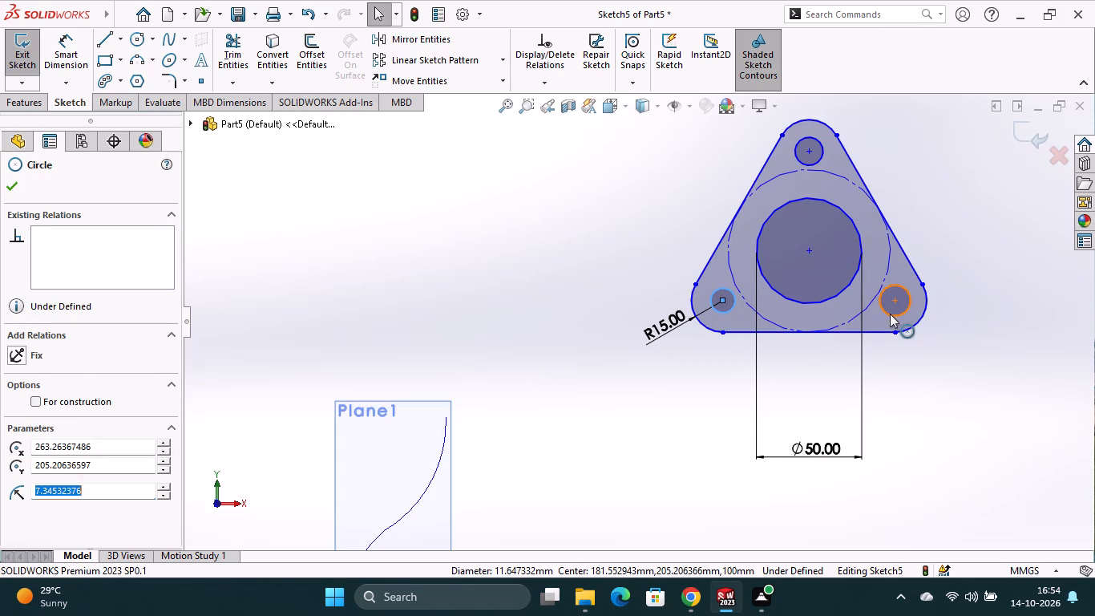
pyautogui.keyDown('ctrl'); pyautogui.click(804, 164); pyautogui.keyUp('ctrl')
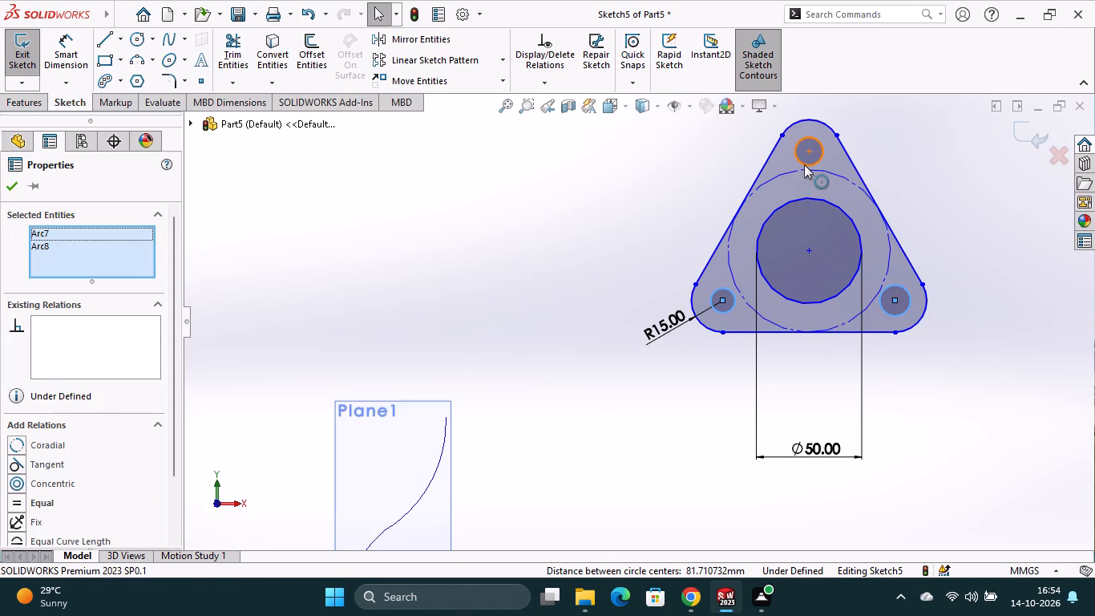
pyautogui.click(896, 95)
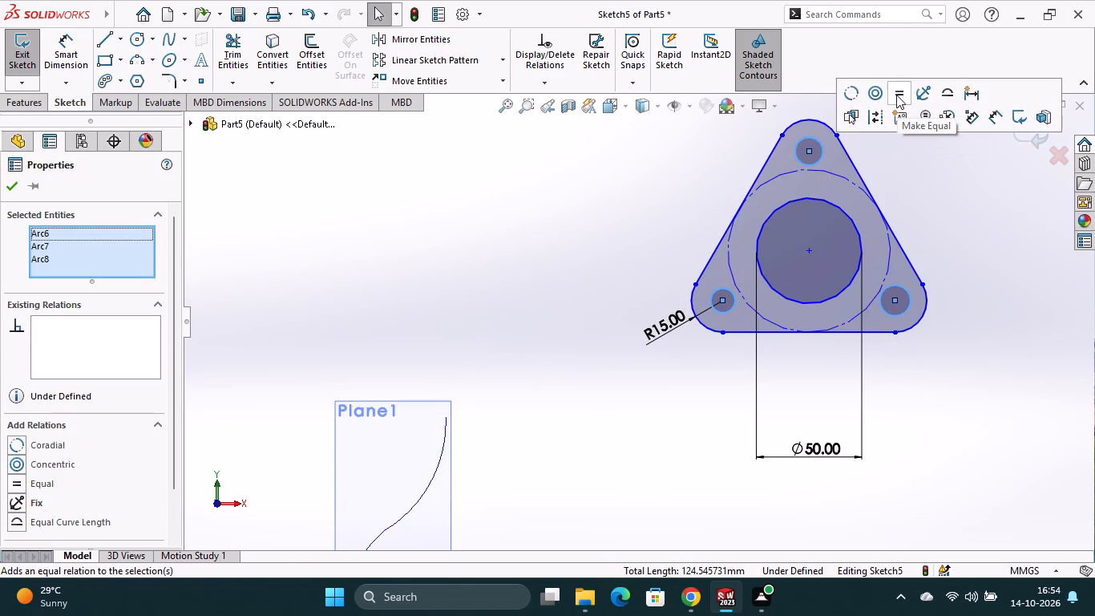
# Dimension the lower-left corner circle's diameter as 15 mm, placing the dimension just below the triangle.
pyautogui.click(84, 51)
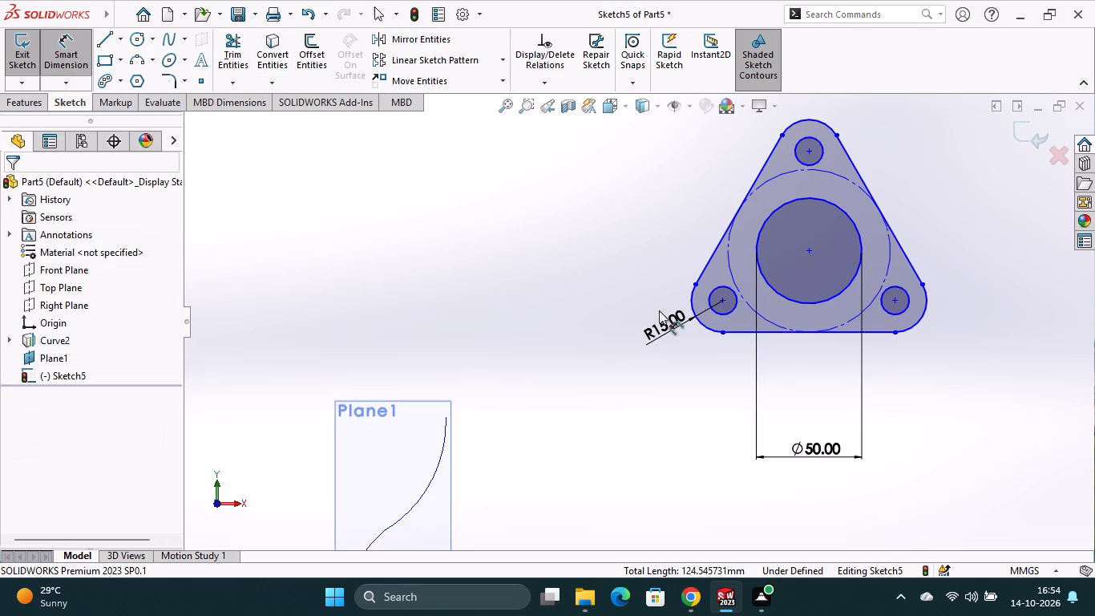
pyautogui.click(728, 314)
pyautogui.click(725, 353)
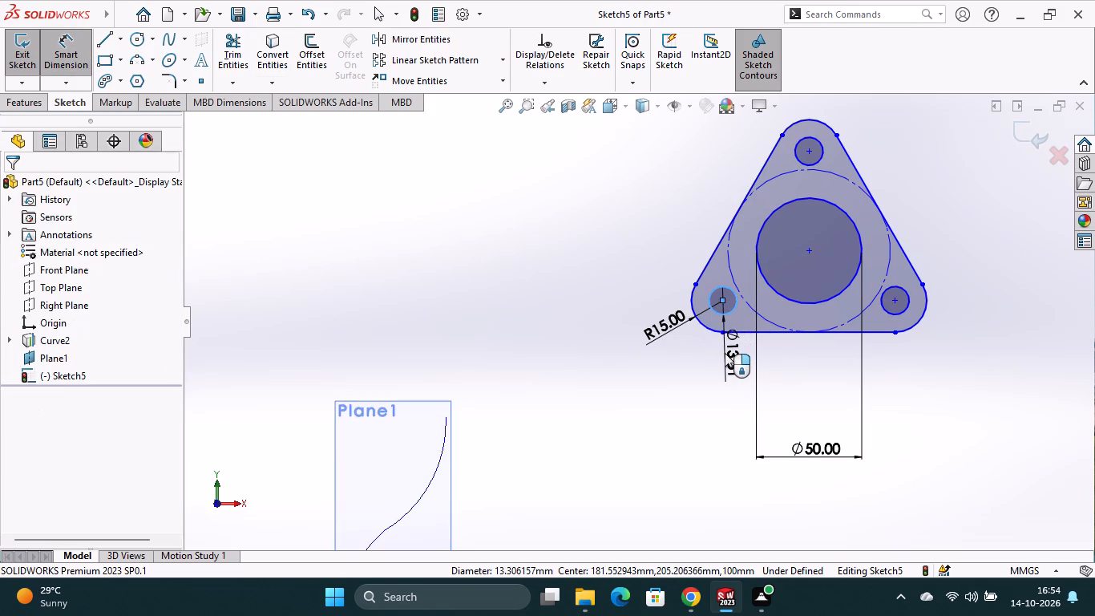
pyautogui.write('15')
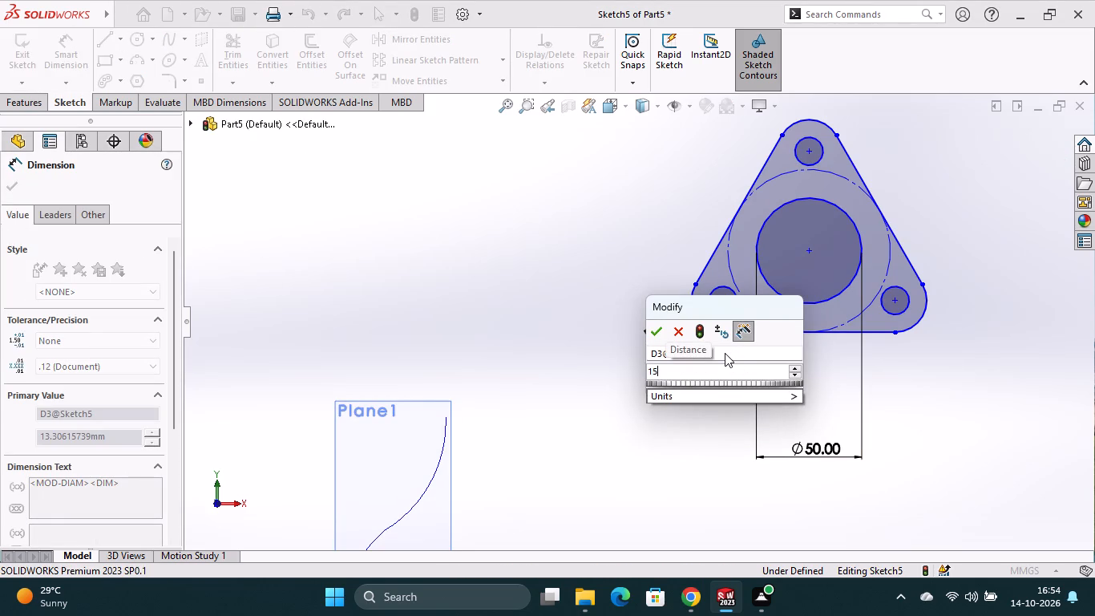
pyautogui.press('Return')
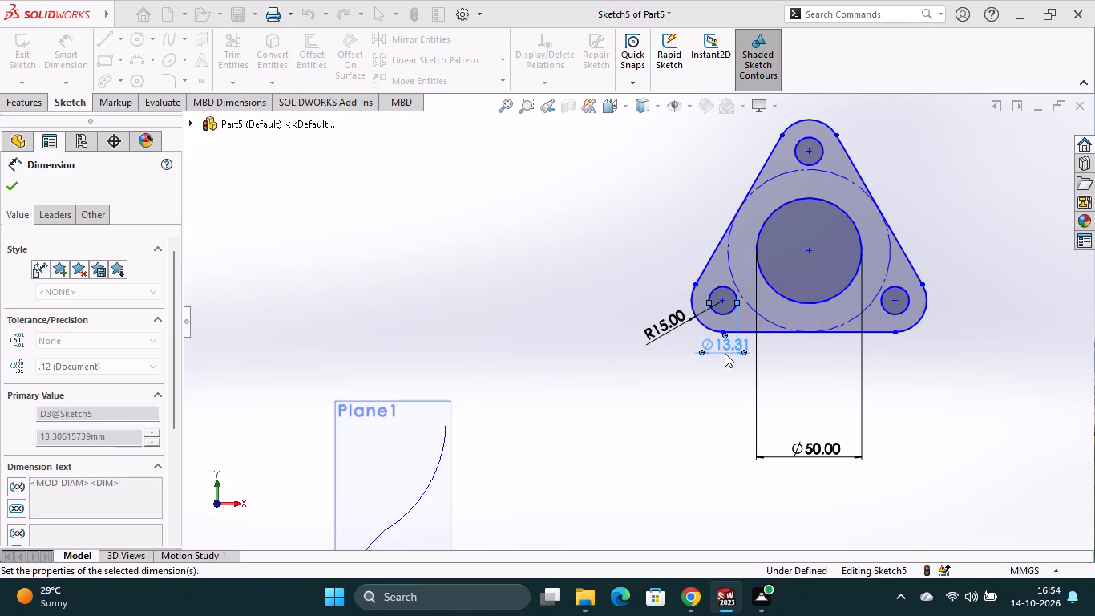
pyautogui.click(968, 211)
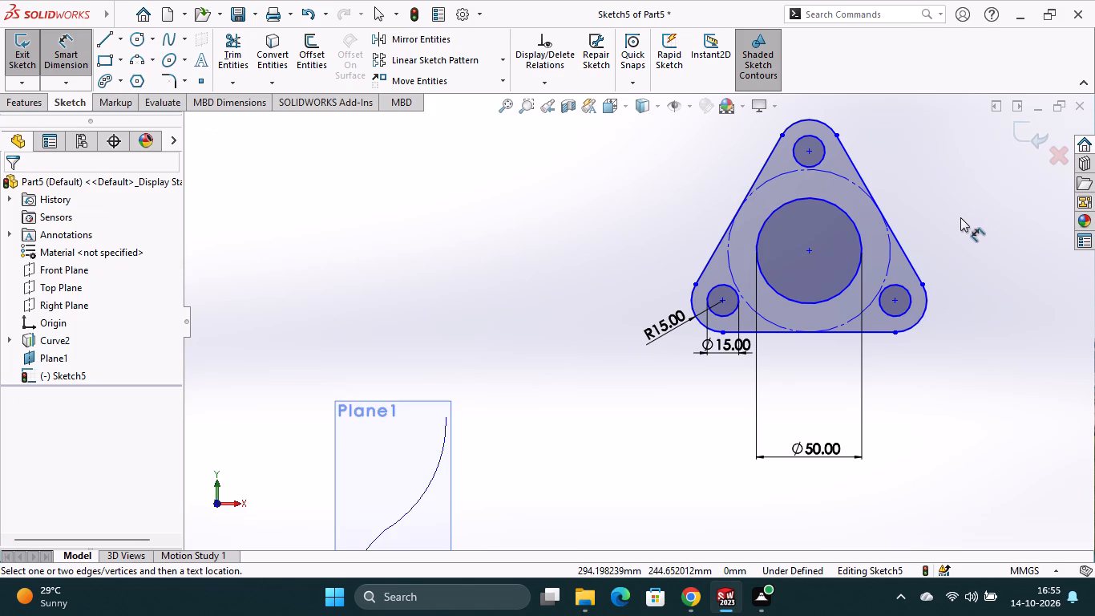
# Dimension the vertical distance between the central circle's centre and the lower-right corner circle's centre as 25 mm.
pyautogui.click(807, 251)
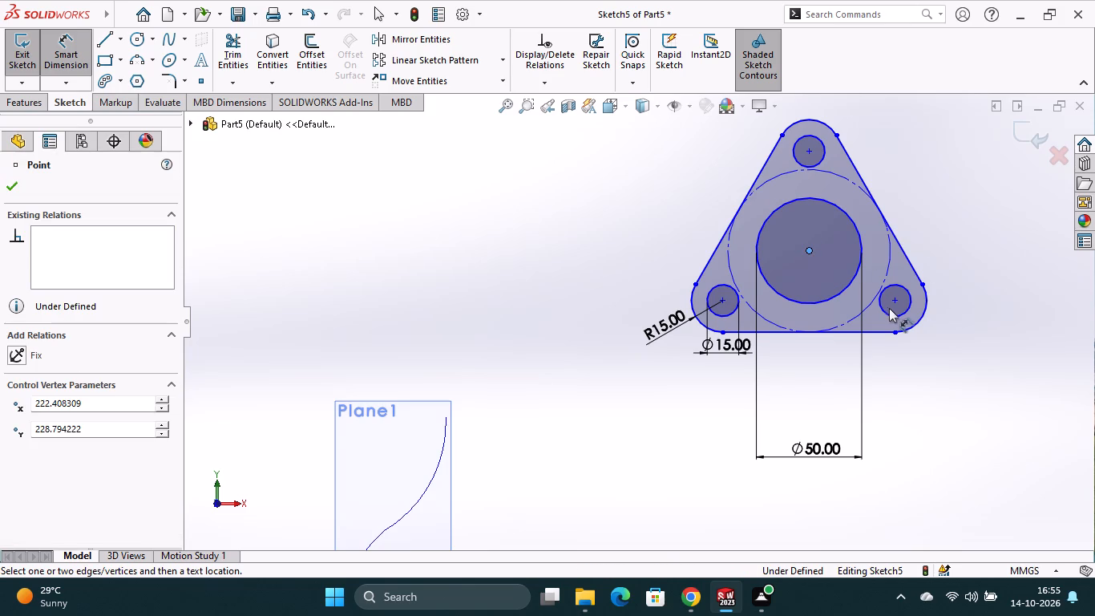
pyautogui.click(893, 301)
pyautogui.click(980, 262)
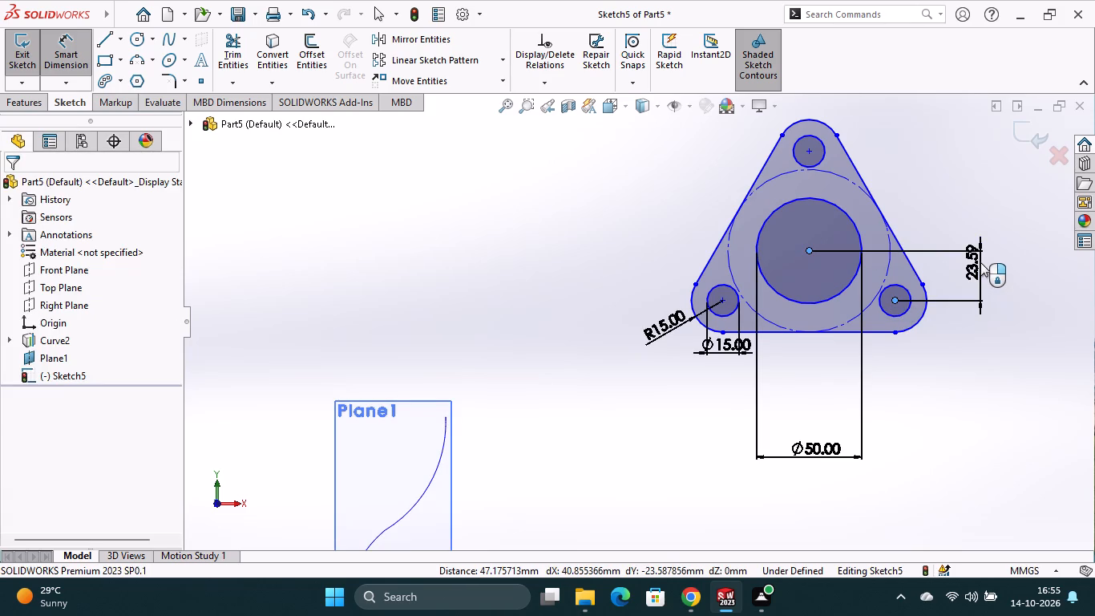
pyautogui.write('25')
pyautogui.press('Return')
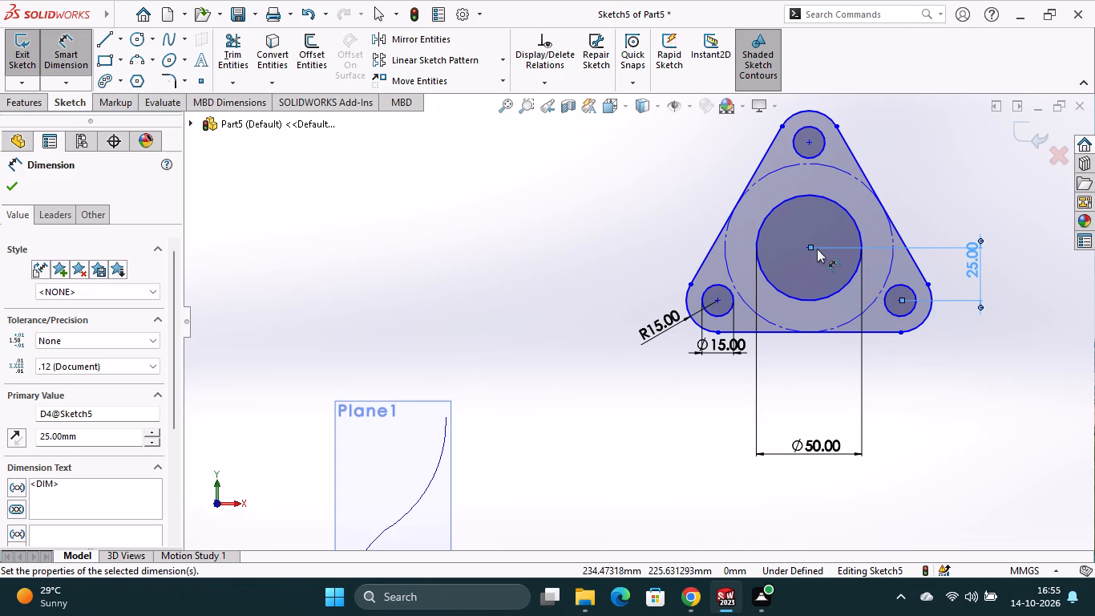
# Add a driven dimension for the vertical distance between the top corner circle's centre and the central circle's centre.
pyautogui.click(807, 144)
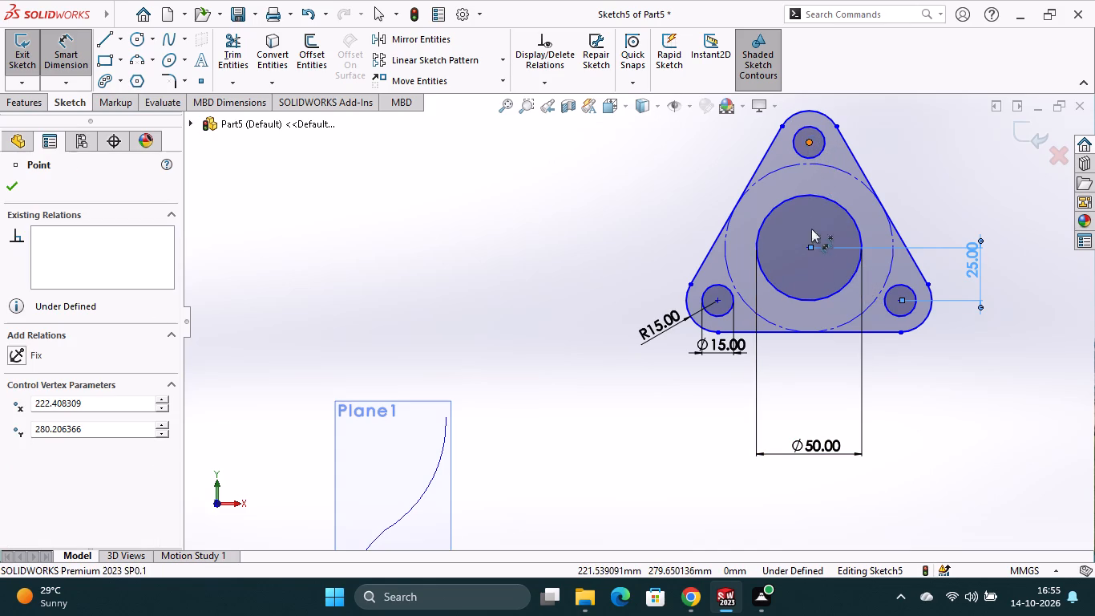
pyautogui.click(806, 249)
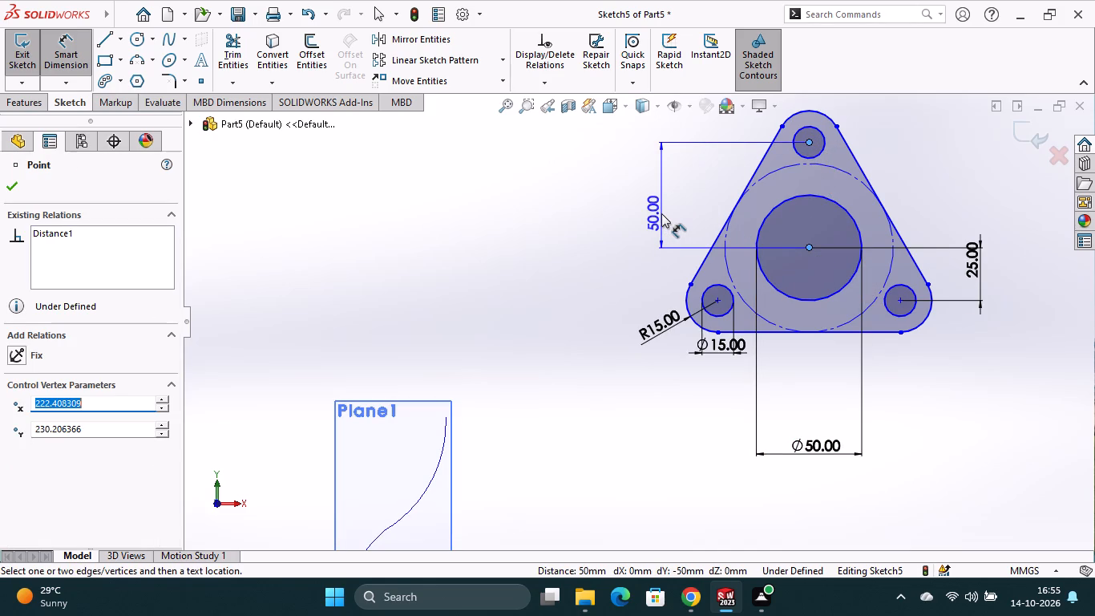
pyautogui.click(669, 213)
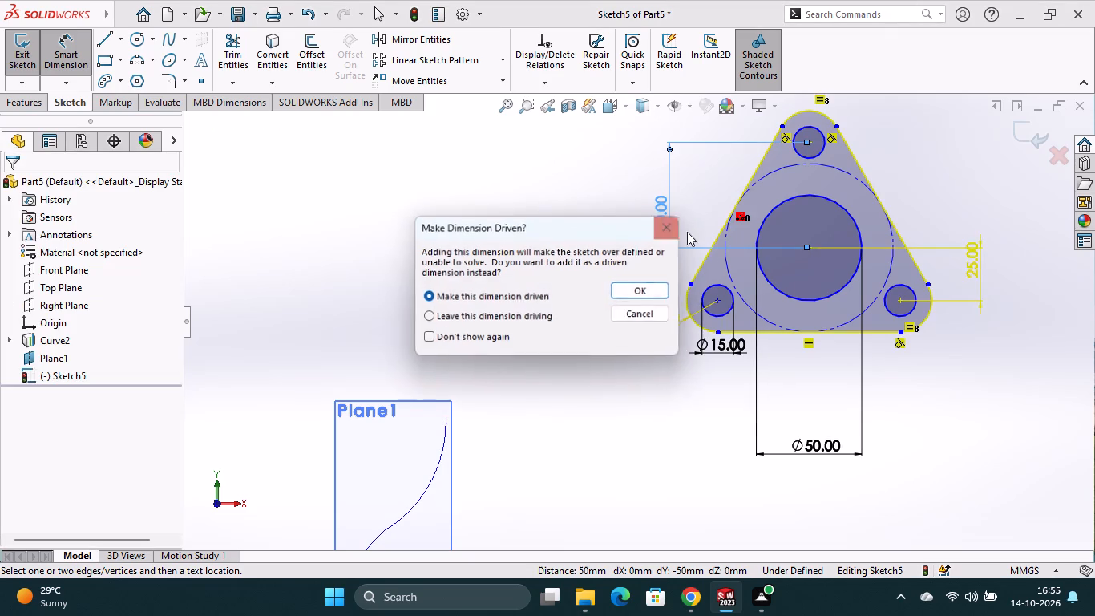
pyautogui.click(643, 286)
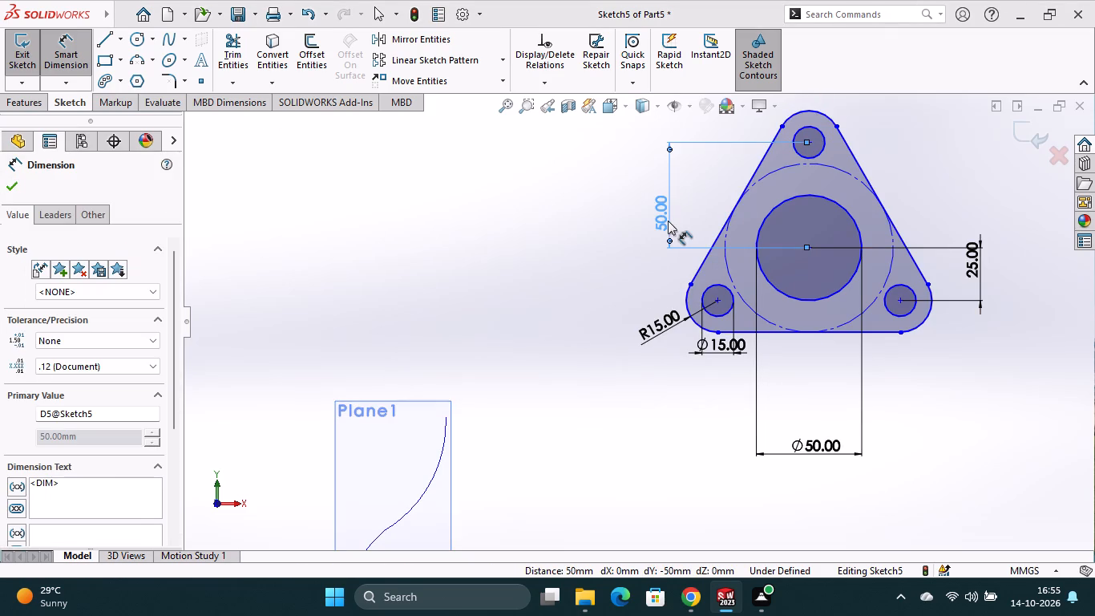
# Undo the driven vertical dimension and the 25 mm value of the centre-to-circle distance.
pyautogui.rightClick(668, 221)
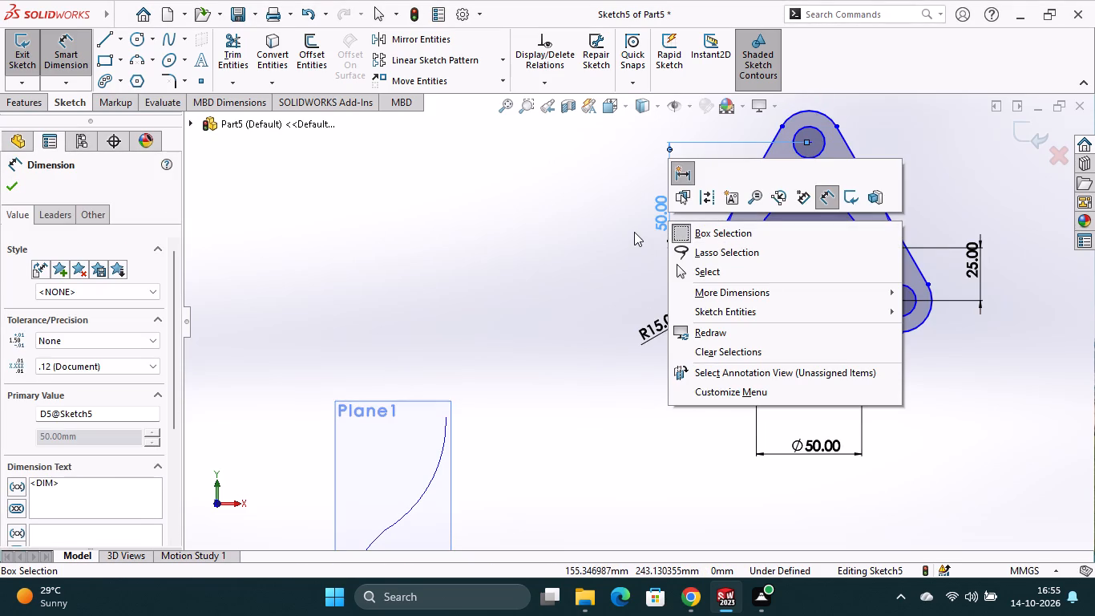
pyautogui.hotkey('ctrl', 'z')
pyautogui.click(645, 233)
pyautogui.hotkey('ctrl', 'z')
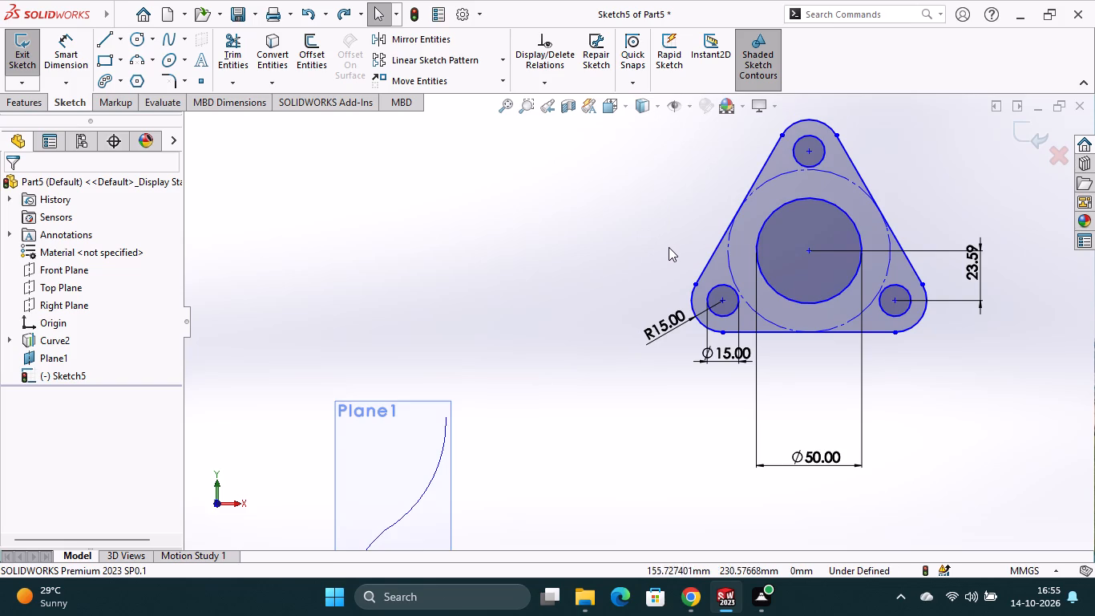
# Examine from several angles how the flange sketch lies relative to Plane1 and the end of the projected curve.
pyautogui.scroll(-1, 584, 417)
pyautogui.moveTo(584, 417); pyautogui.dragTo(528, 448, button='middle')
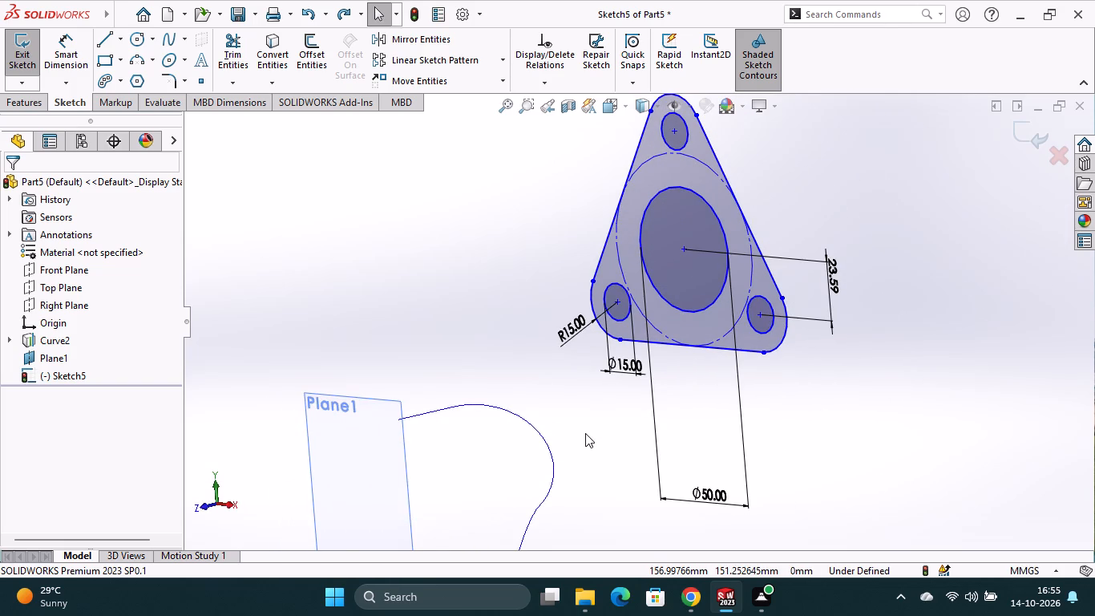
pyautogui.moveTo(582, 439); pyautogui.dragTo(665, 443, button='middle')
pyautogui.moveTo(447, 444); pyautogui.dragTo(537, 442, button='middle')
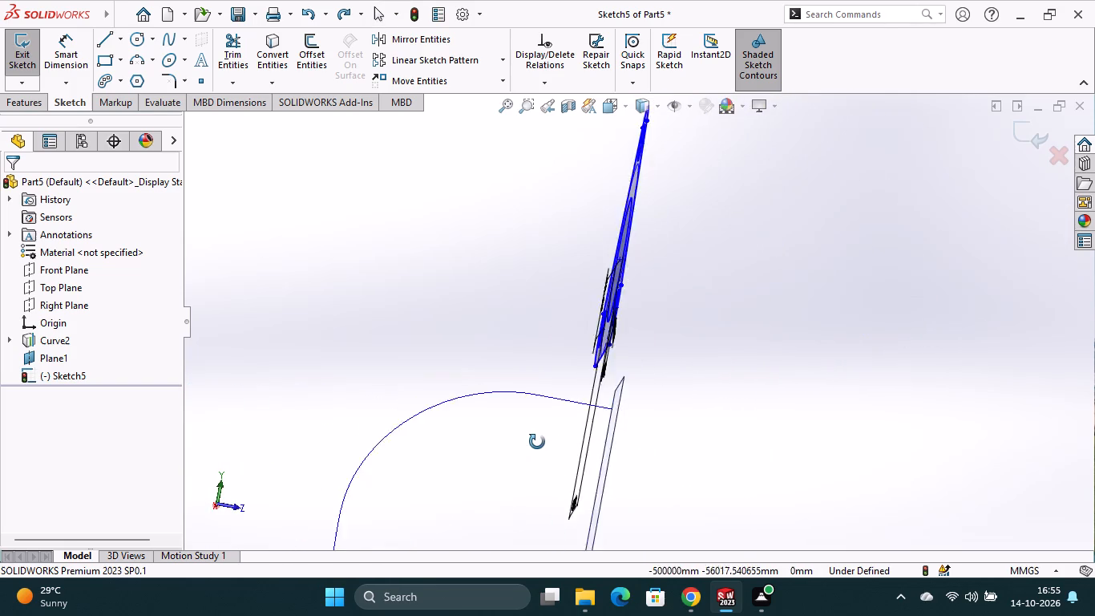
pyautogui.moveTo(537, 442); pyautogui.dragTo(543, 454, button='middle')
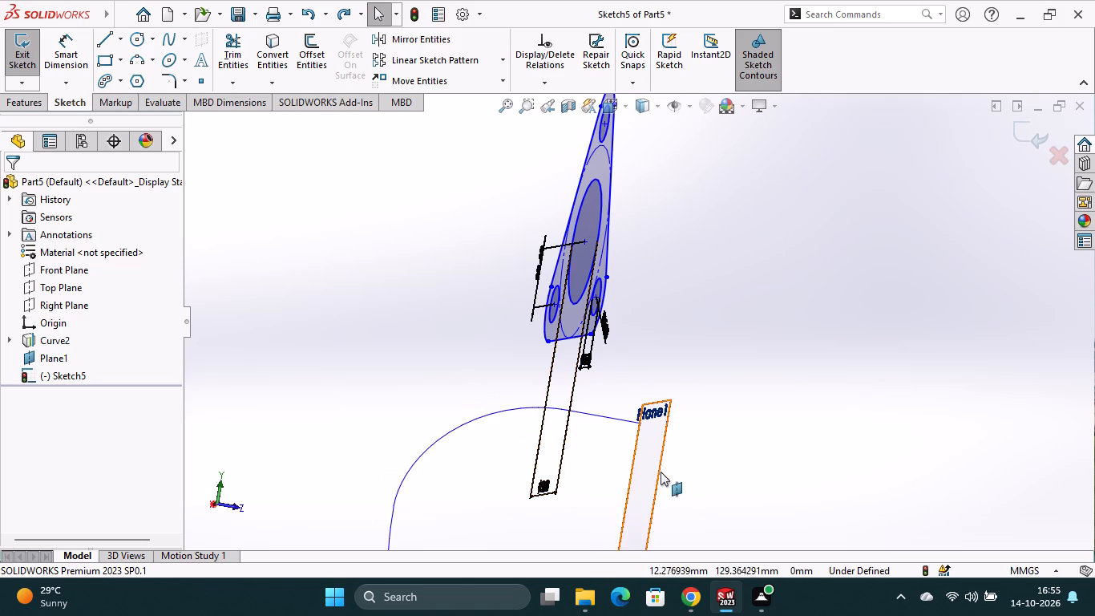
pyautogui.scroll(-1, 677, 471)
pyautogui.moveTo(677, 471); pyautogui.dragTo(708, 469, button='middle')
pyautogui.scroll(-1, 709, 468)
pyautogui.moveTo(843, 436); pyautogui.dragTo(840, 436, button='middle')
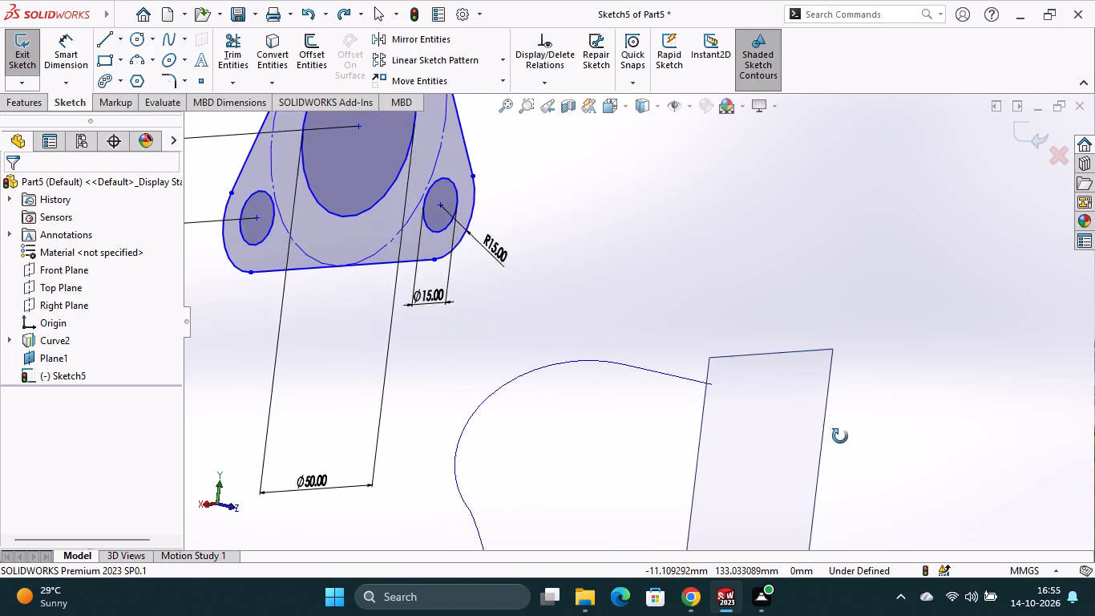
pyautogui.moveTo(840, 436); pyautogui.dragTo(774, 428, button='middle')
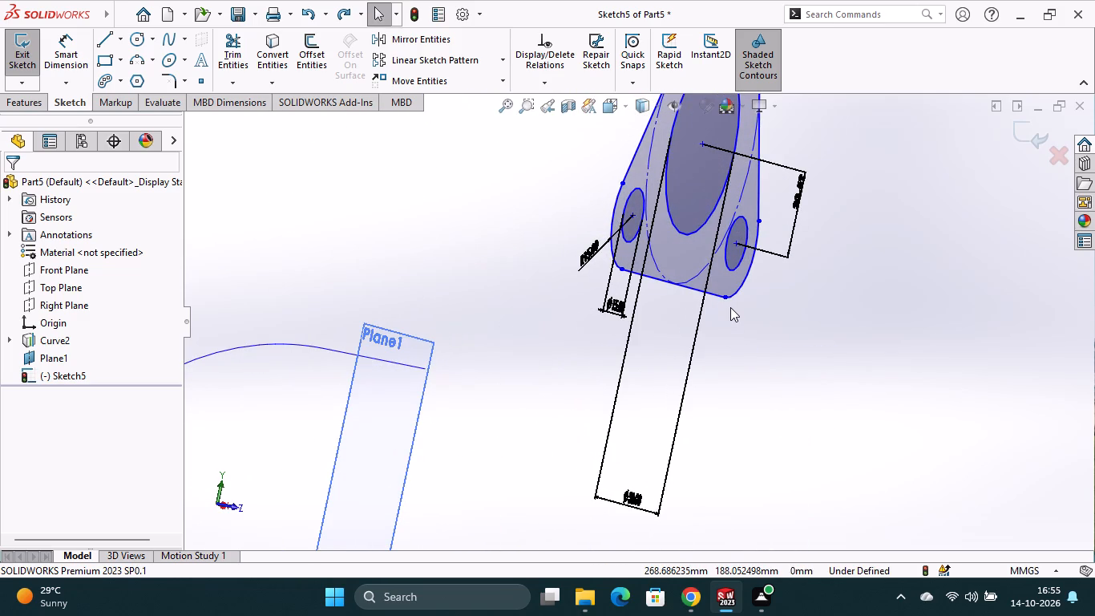
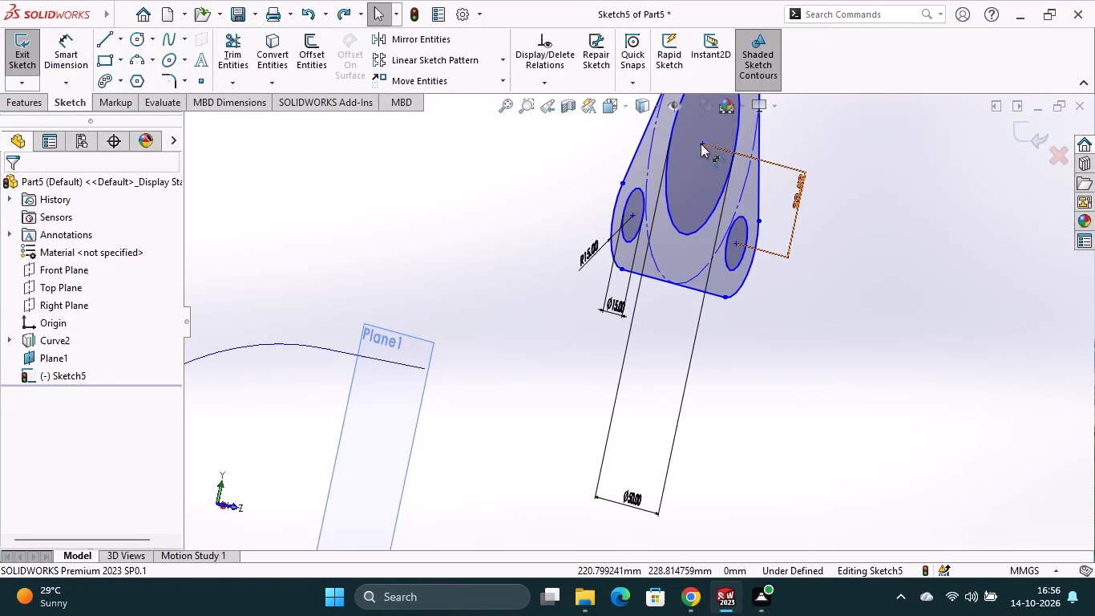
# Add a Pierce relation between the 50 mm central circle's centre and the end of the projected curve.
pyautogui.keyDown('shift'); pyautogui.click(701, 144); pyautogui.keyUp('shift')
pyautogui.press('Escape')
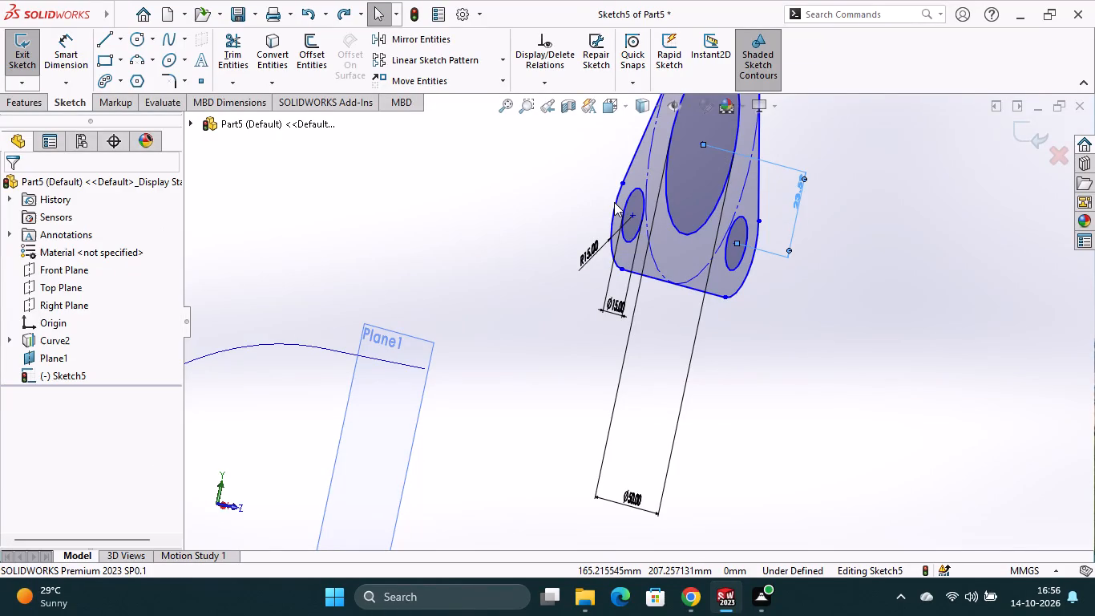
pyautogui.press('Escape')
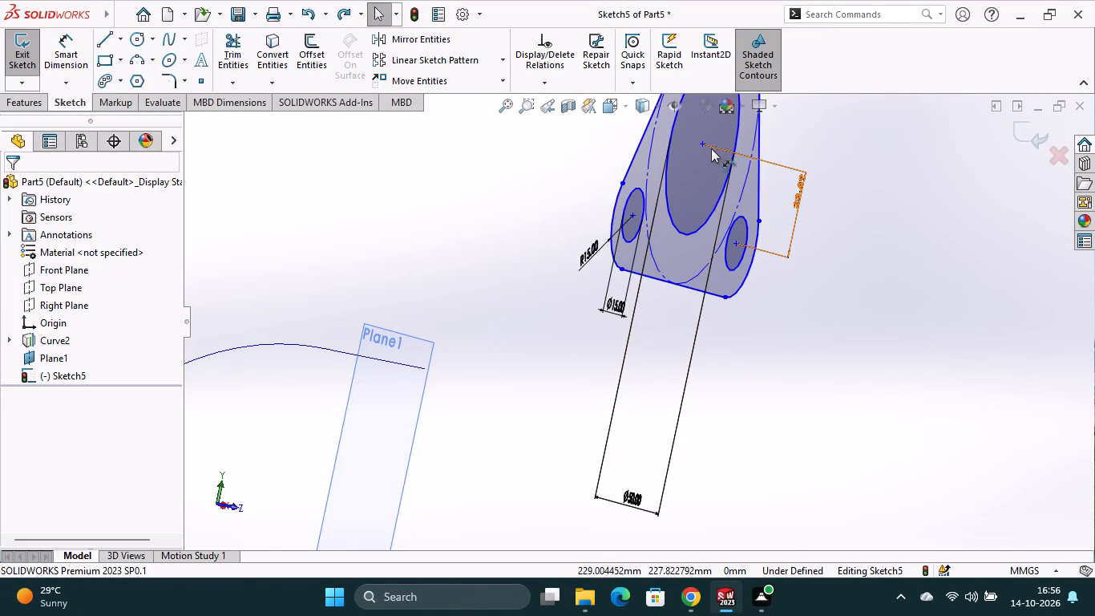
pyautogui.keyDown('ctrl'); pyautogui.click(701, 144); pyautogui.keyUp('ctrl')
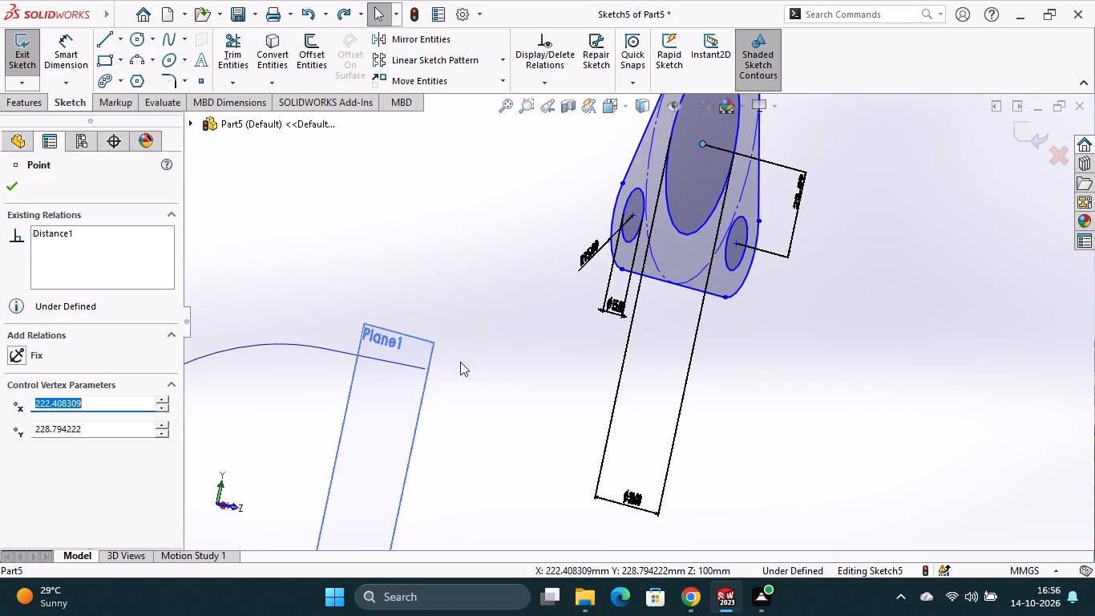
pyautogui.keyDown('ctrl'); pyautogui.click(418, 369); pyautogui.keyUp('ctrl')
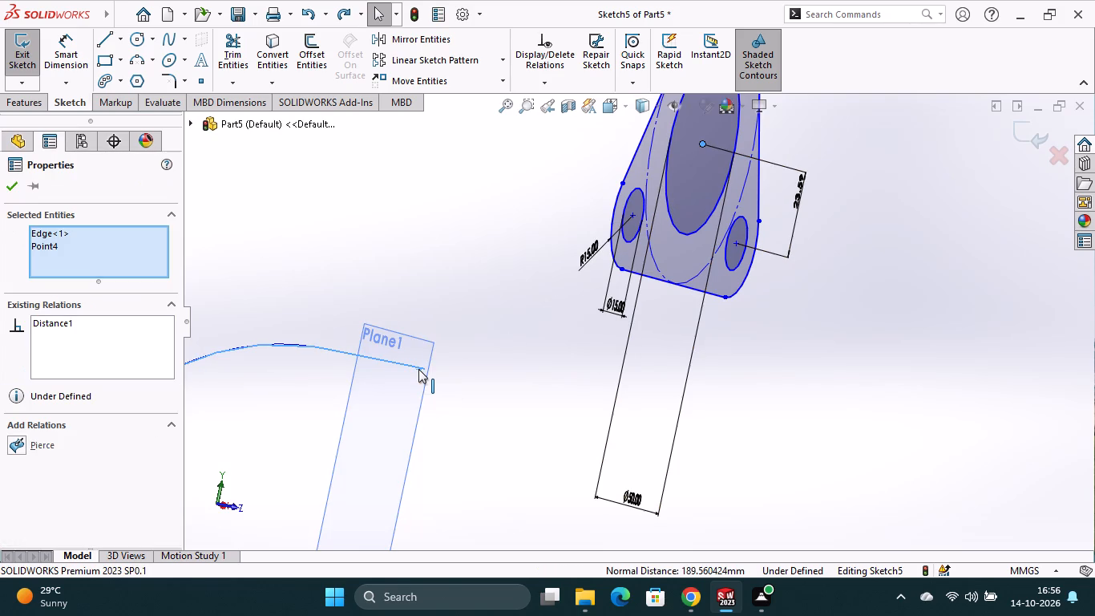
pyautogui.click(13, 443)
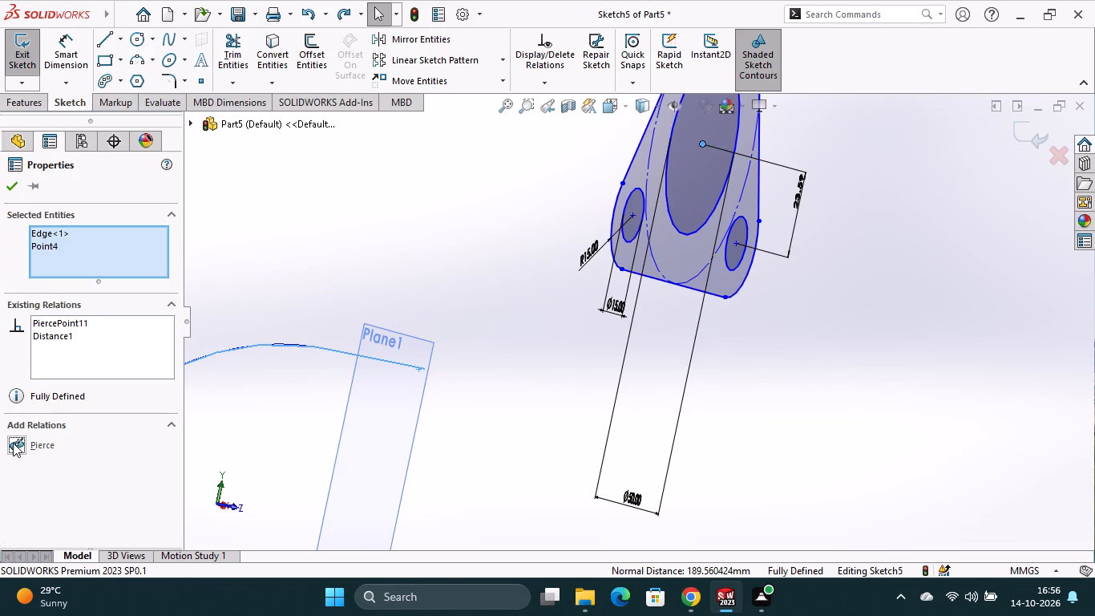
pyautogui.scroll(6, 634, 379)
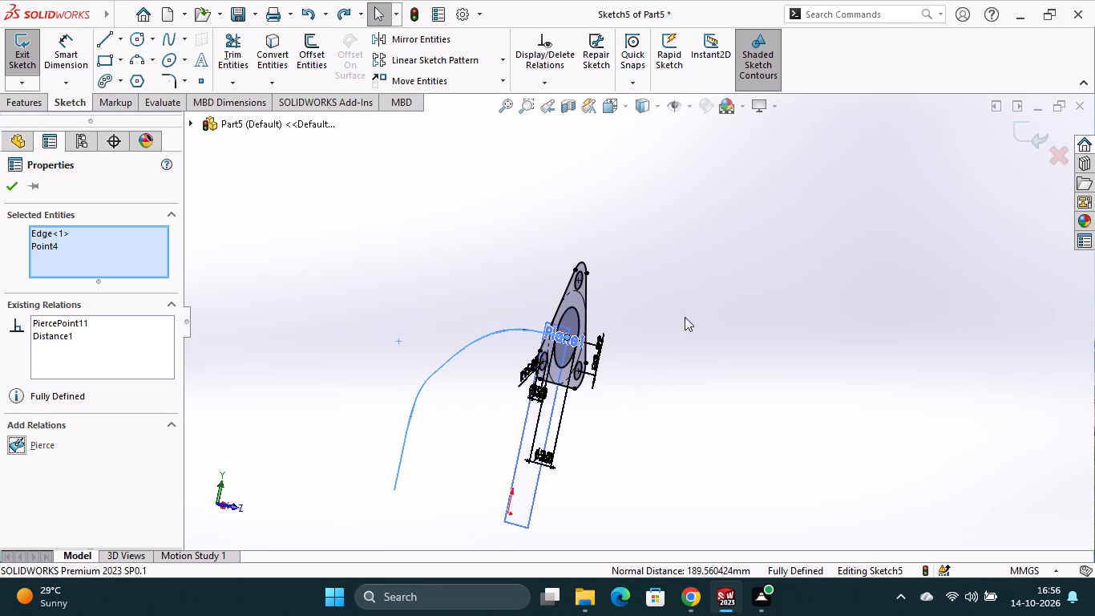
pyautogui.scroll(2, 667, 338)
pyautogui.moveTo(498, 521); pyautogui.dragTo(499, 521, button='middle')
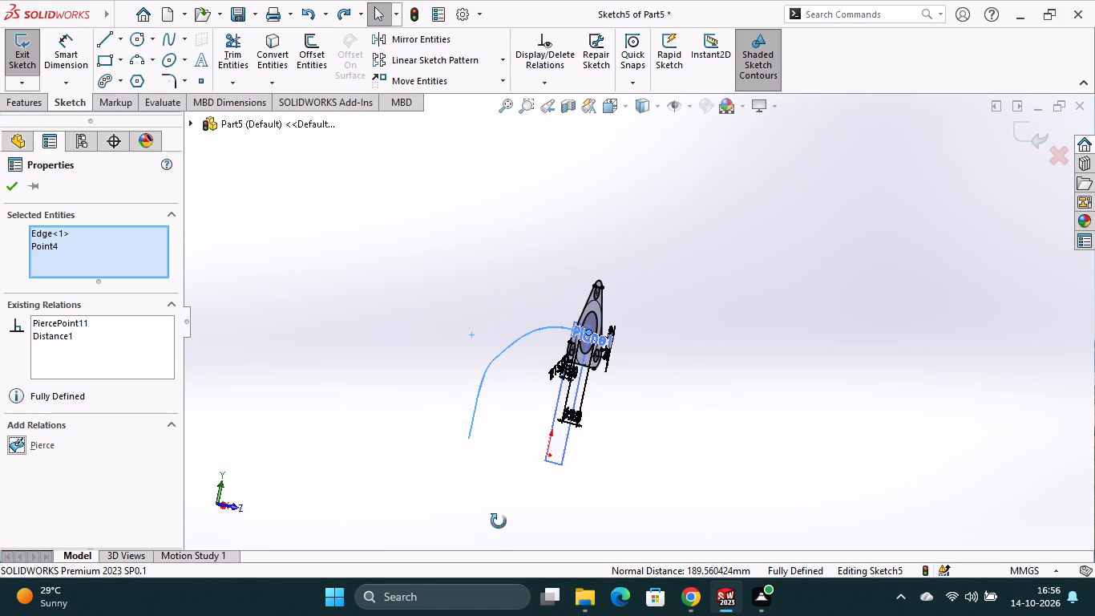
pyautogui.moveTo(499, 521); pyautogui.dragTo(635, 550, button='middle')
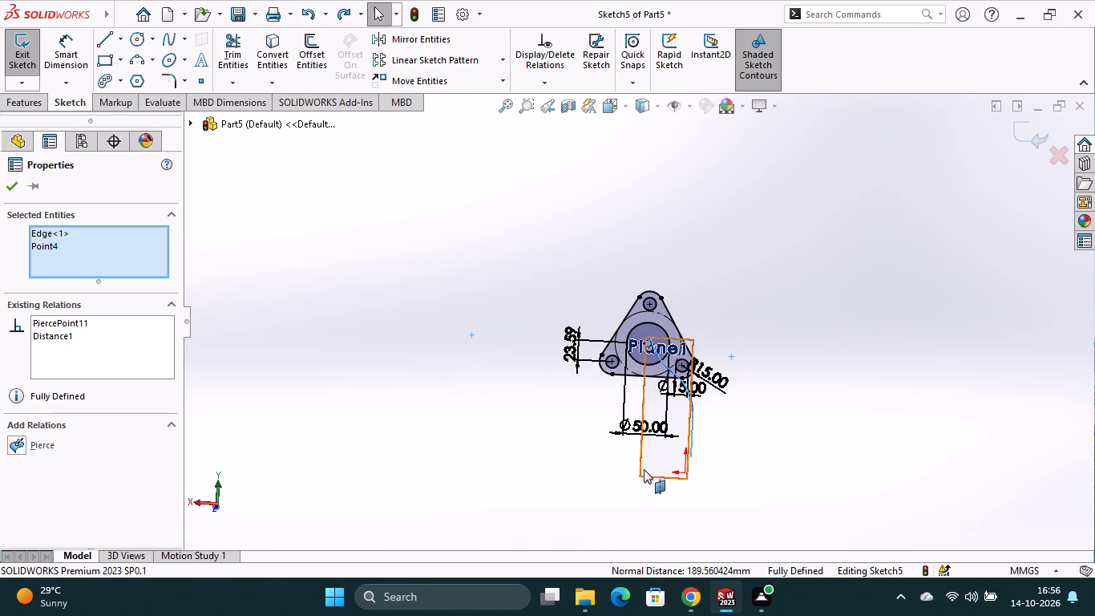
pyautogui.moveTo(634, 498); pyautogui.dragTo(637, 541, button='middle')
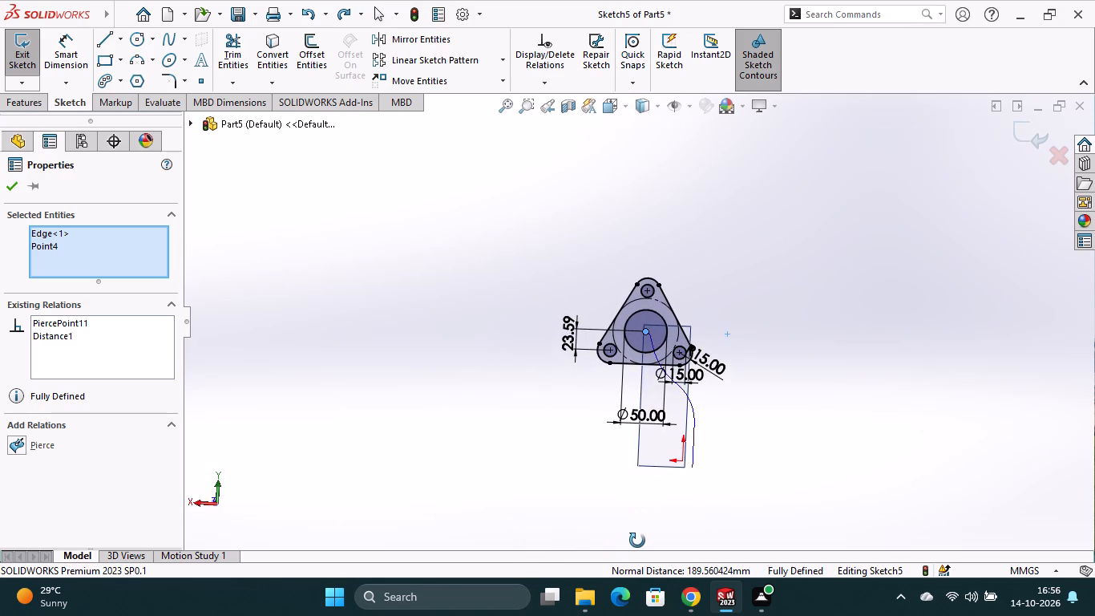
pyautogui.moveTo(637, 541); pyautogui.dragTo(626, 529, button='middle')
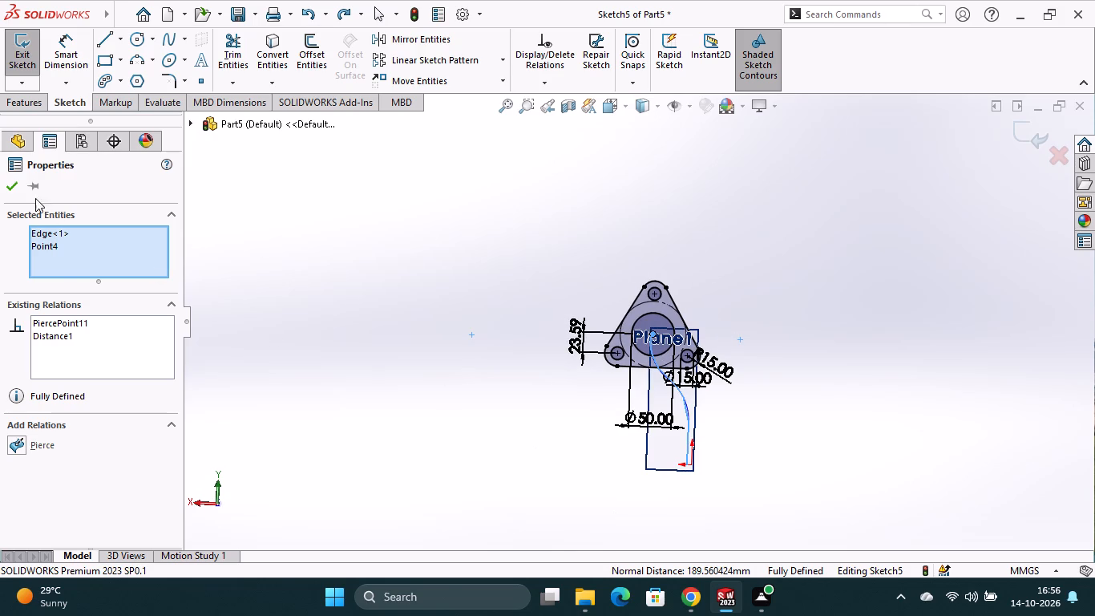
pyautogui.click(13, 185)
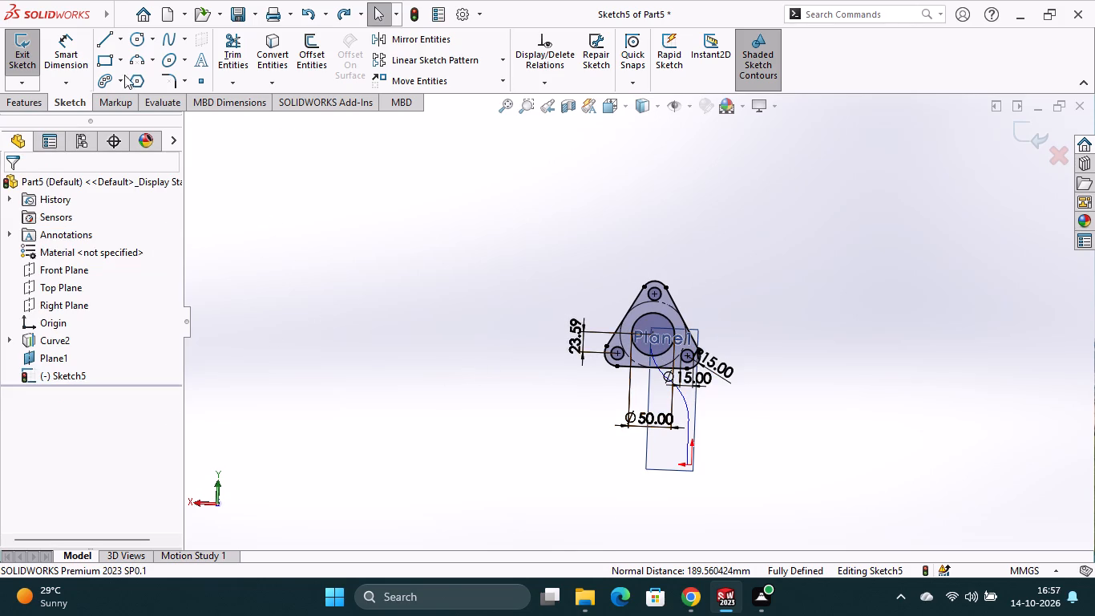
# Extrude the flange sketch as a Blind boss 15 mm deep, with the direction reversed towards the curve.
pyautogui.click(22, 103)
pyautogui.click(30, 67)
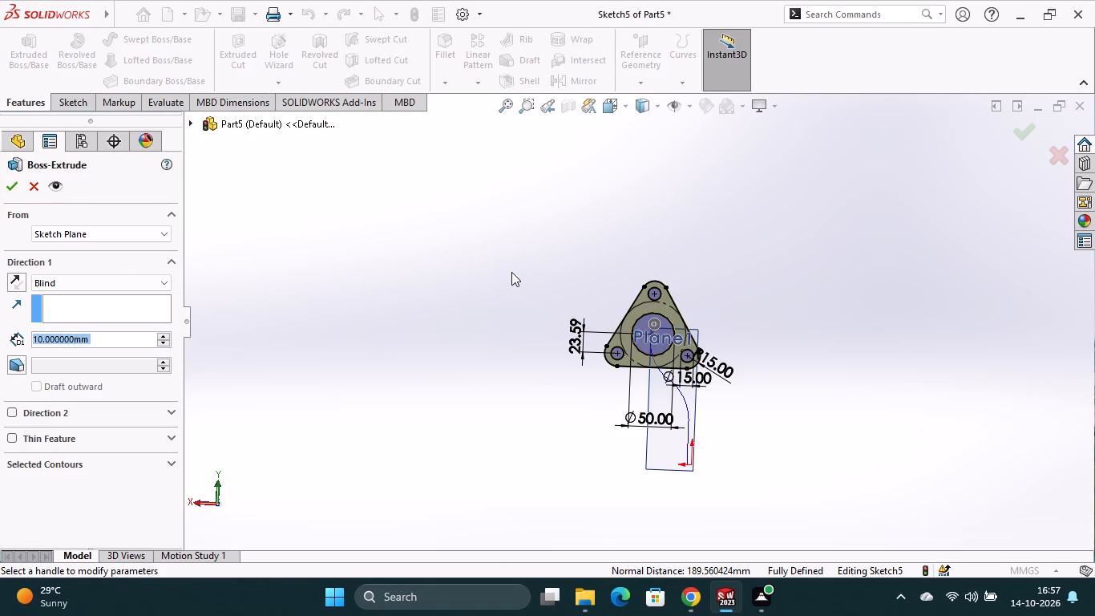
pyautogui.moveTo(808, 328); pyautogui.dragTo(766, 405, button='middle')
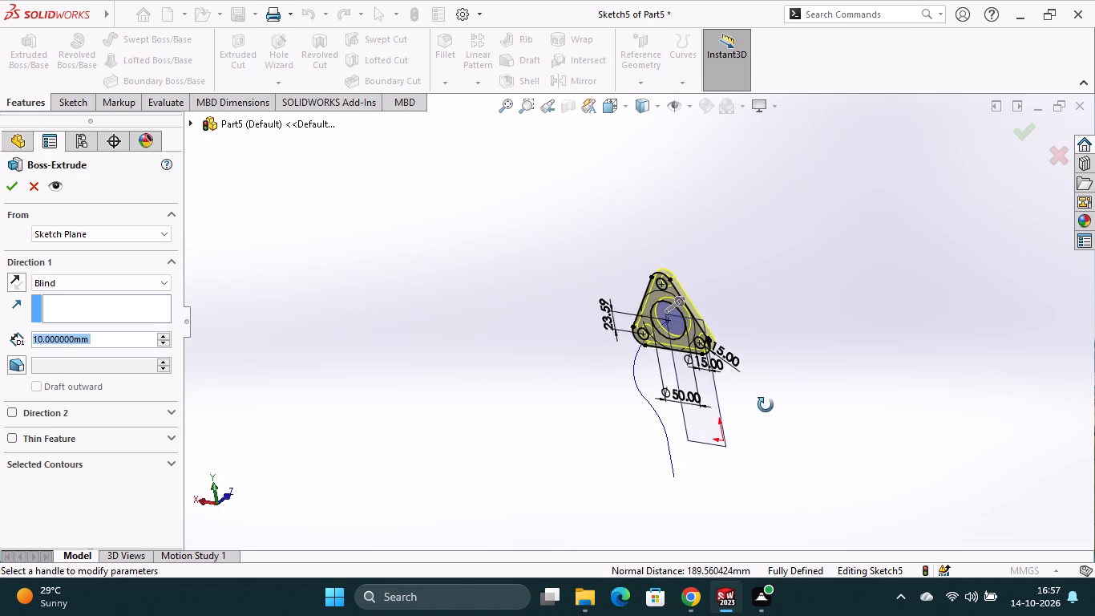
pyautogui.moveTo(766, 405); pyautogui.dragTo(761, 411, button='middle')
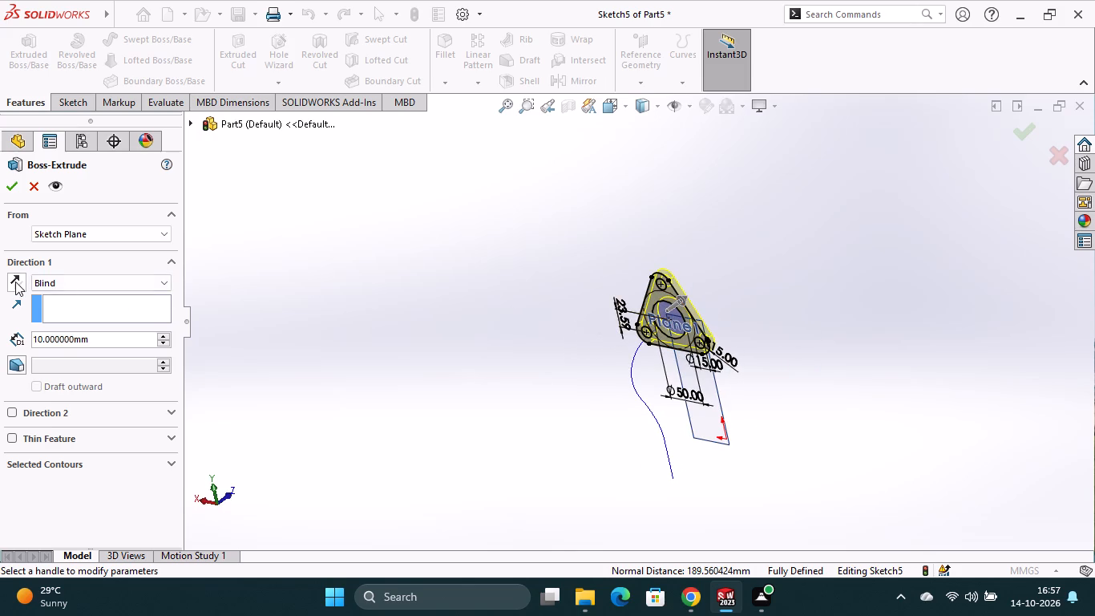
pyautogui.click(15, 282)
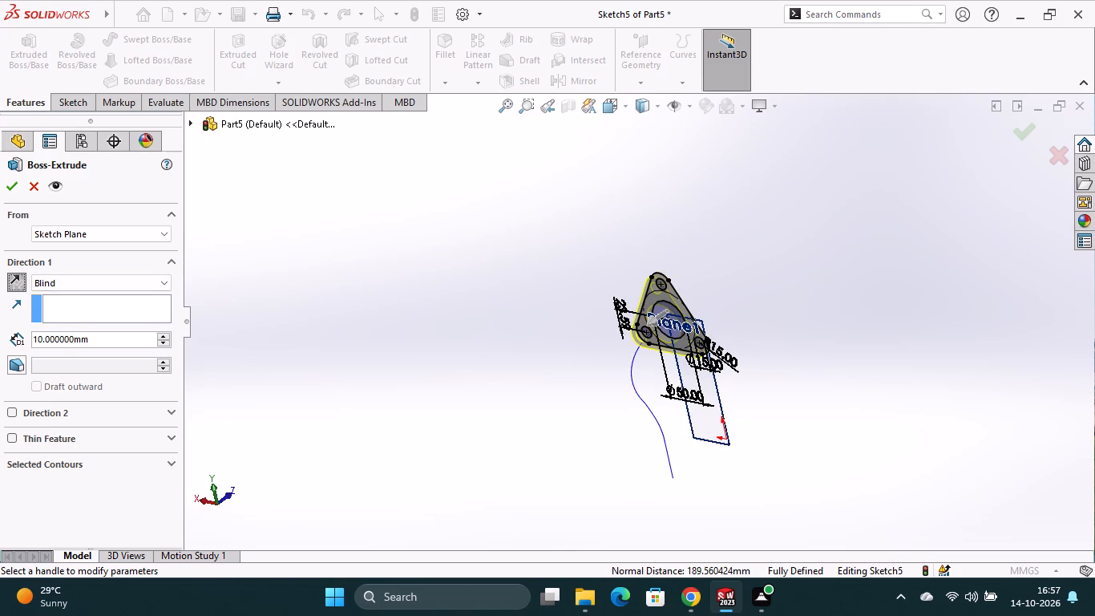
pyautogui.moveTo(105, 338); pyautogui.dragTo(30, 338)
pyautogui.write('15')
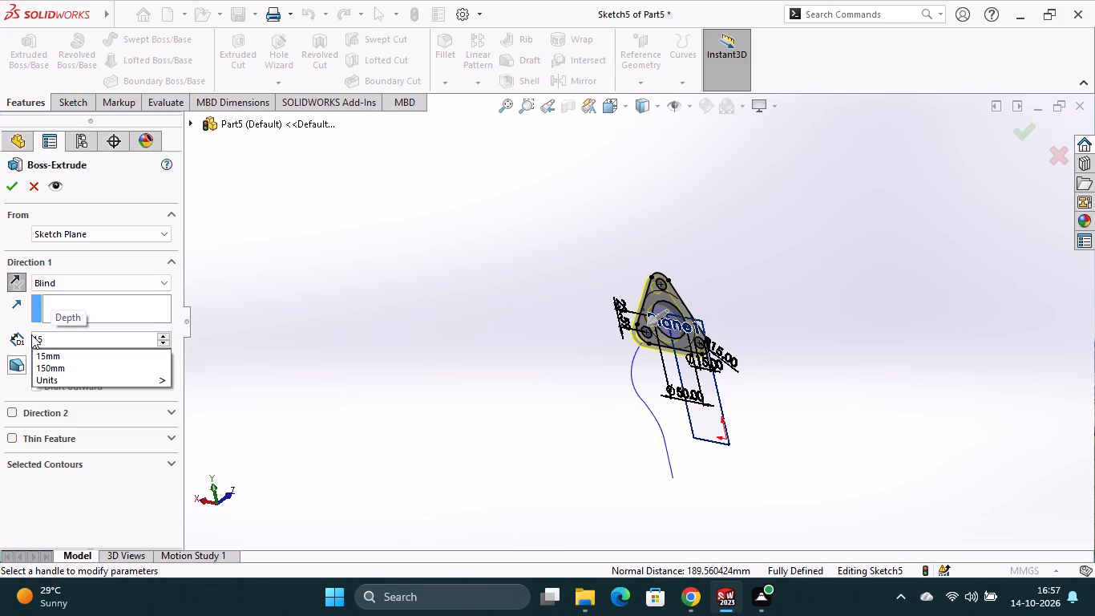
pyautogui.moveTo(799, 314); pyautogui.dragTo(773, 367, button='middle')
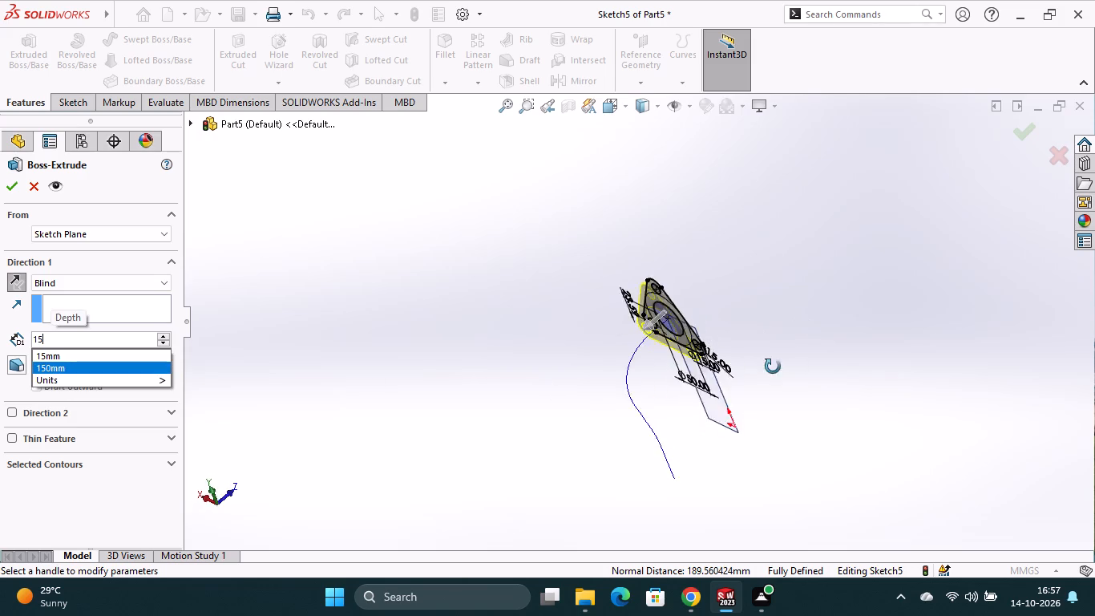
pyautogui.moveTo(773, 367); pyautogui.dragTo(762, 426, button='middle')
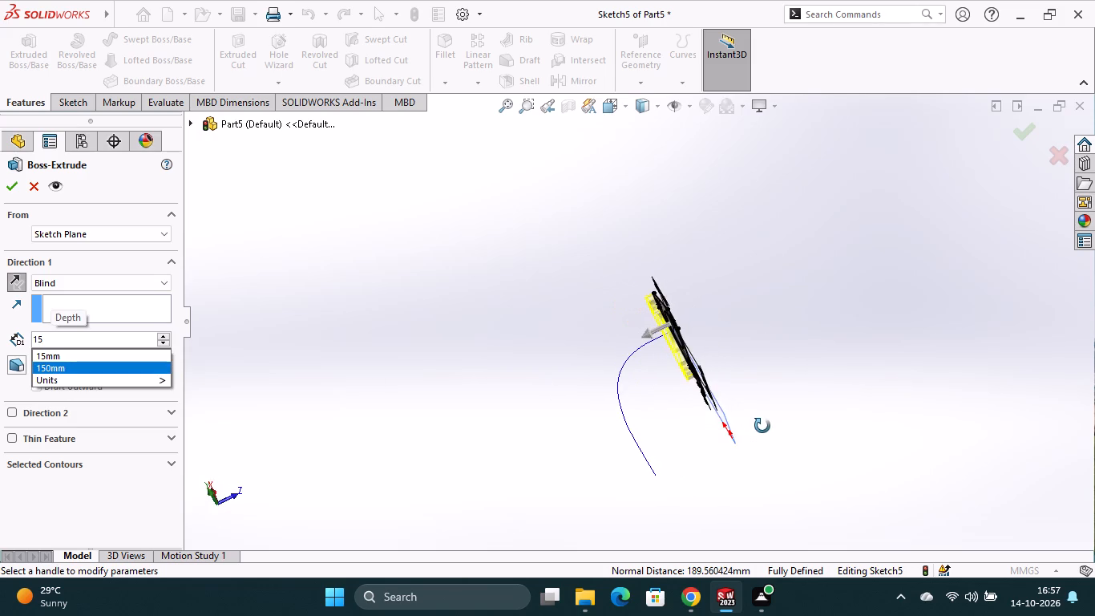
pyautogui.moveTo(762, 426); pyautogui.dragTo(763, 425, button='middle')
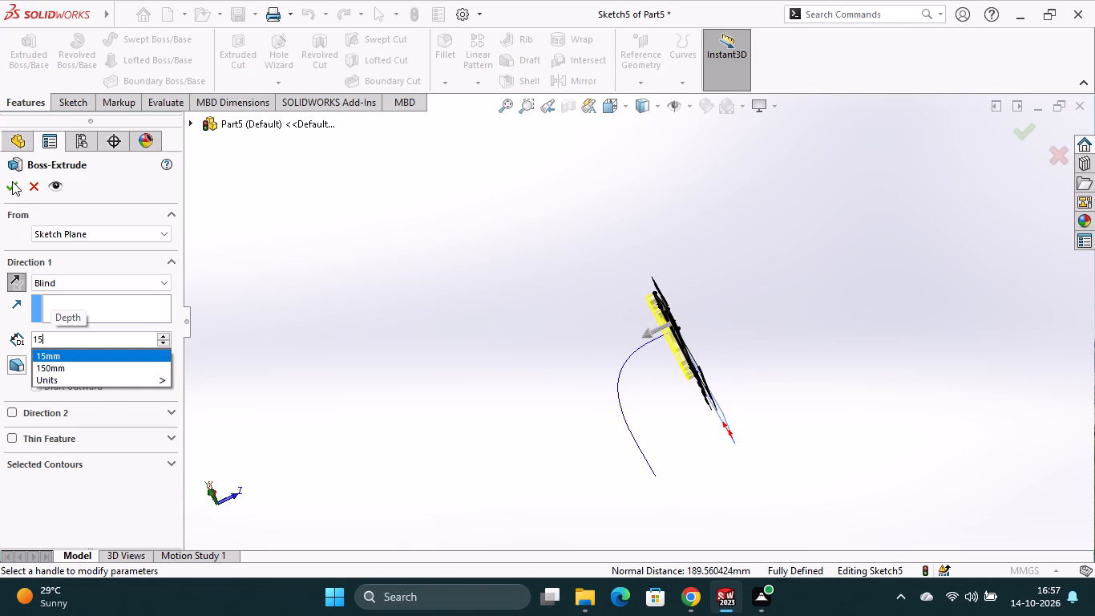
pyautogui.click(12, 181)
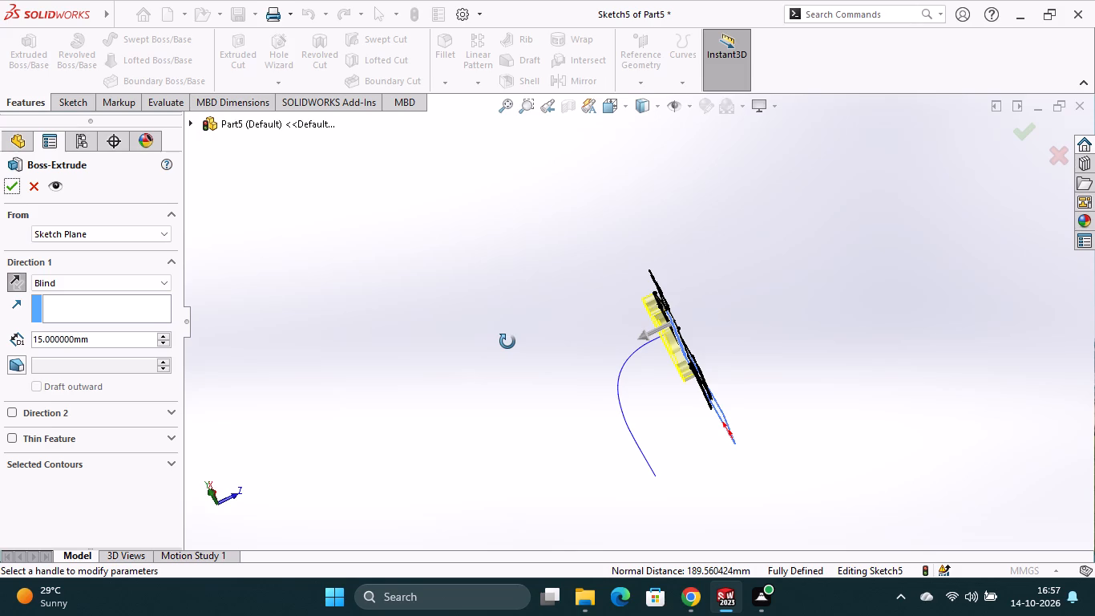
pyautogui.moveTo(767, 341); pyautogui.dragTo(819, 252, button='middle')
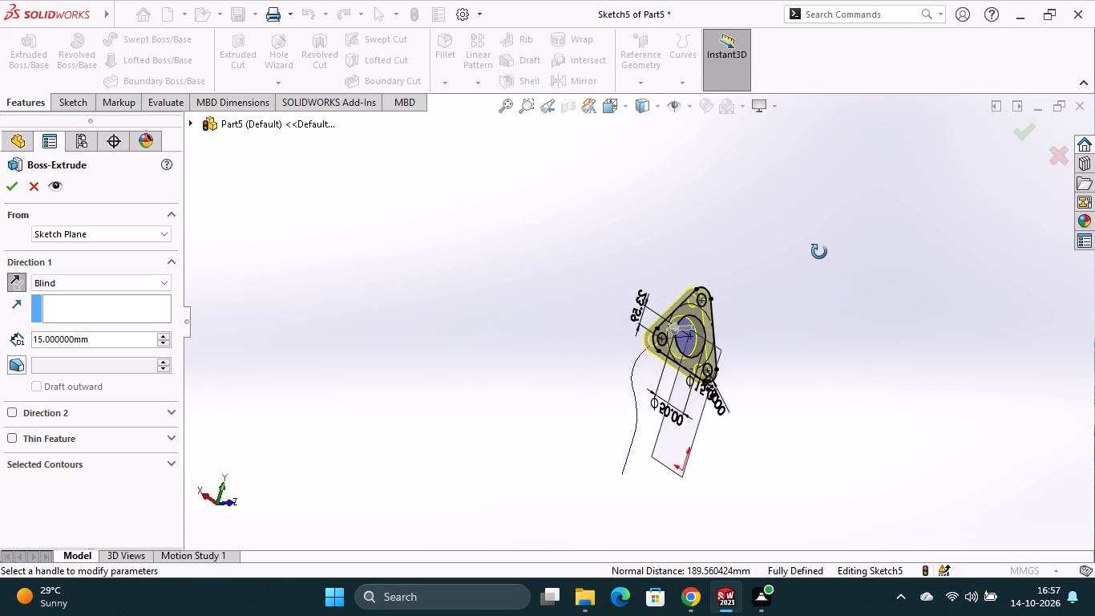
pyautogui.moveTo(747, 359); pyautogui.dragTo(741, 330, button='middle')
pyautogui.moveTo(766, 414); pyautogui.dragTo(742, 405, button='middle')
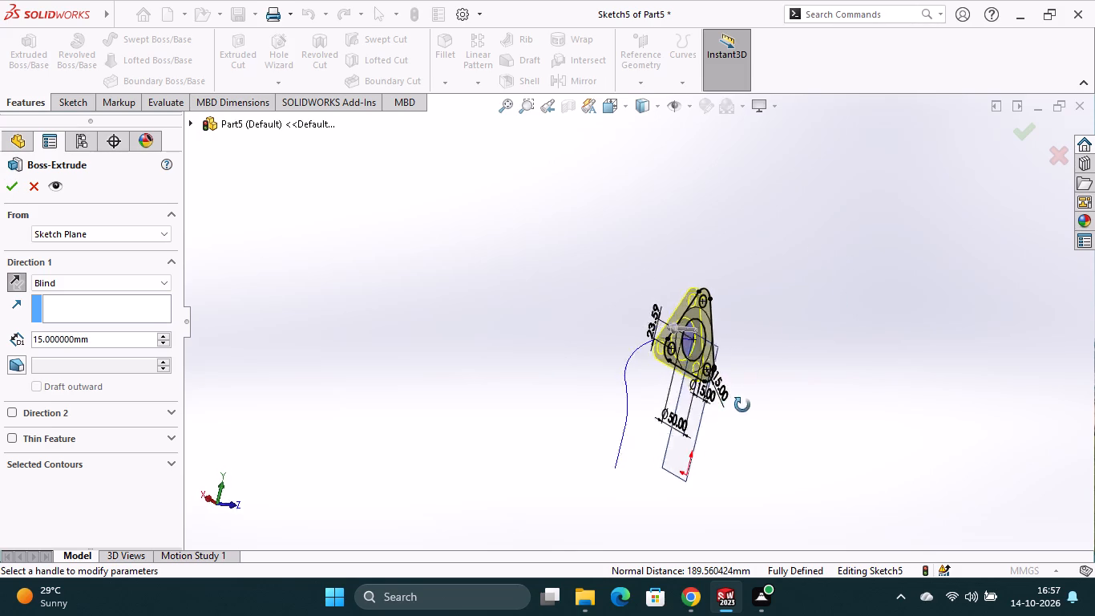
pyautogui.moveTo(742, 405); pyautogui.dragTo(699, 381, button='middle')
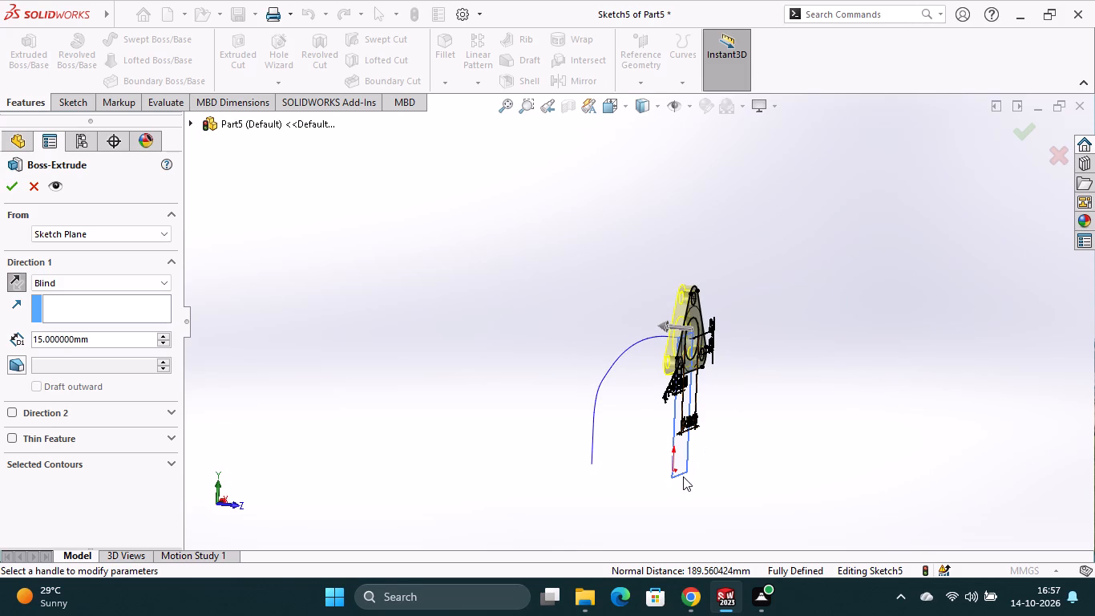
pyautogui.click(689, 111)
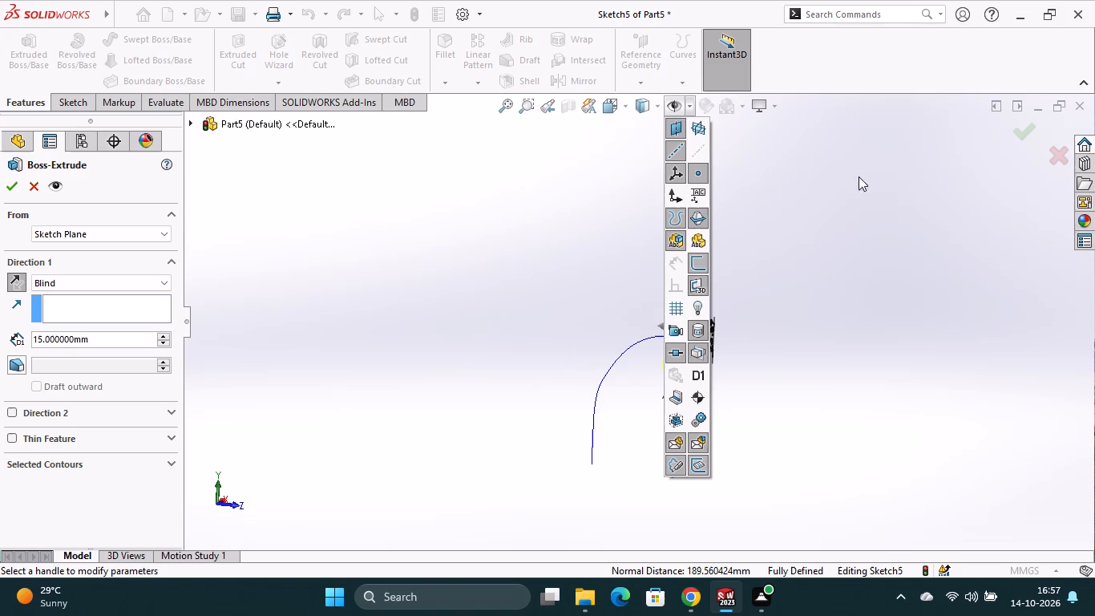
pyautogui.click(1019, 133)
pyautogui.click(1019, 135)
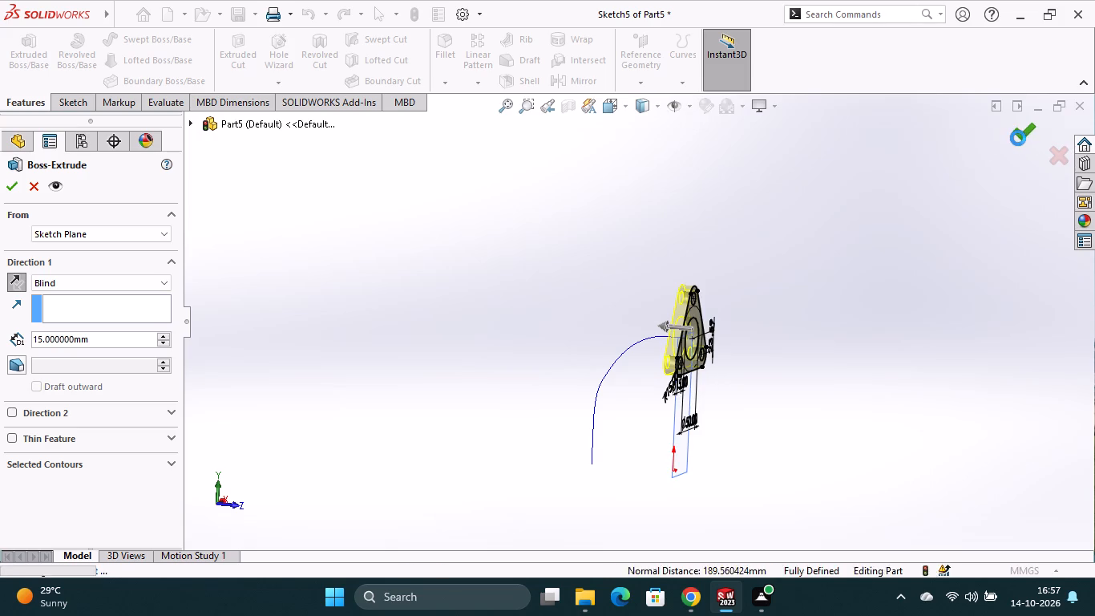
# Hide the reference planes in the graphics area.
pyautogui.click(691, 107)
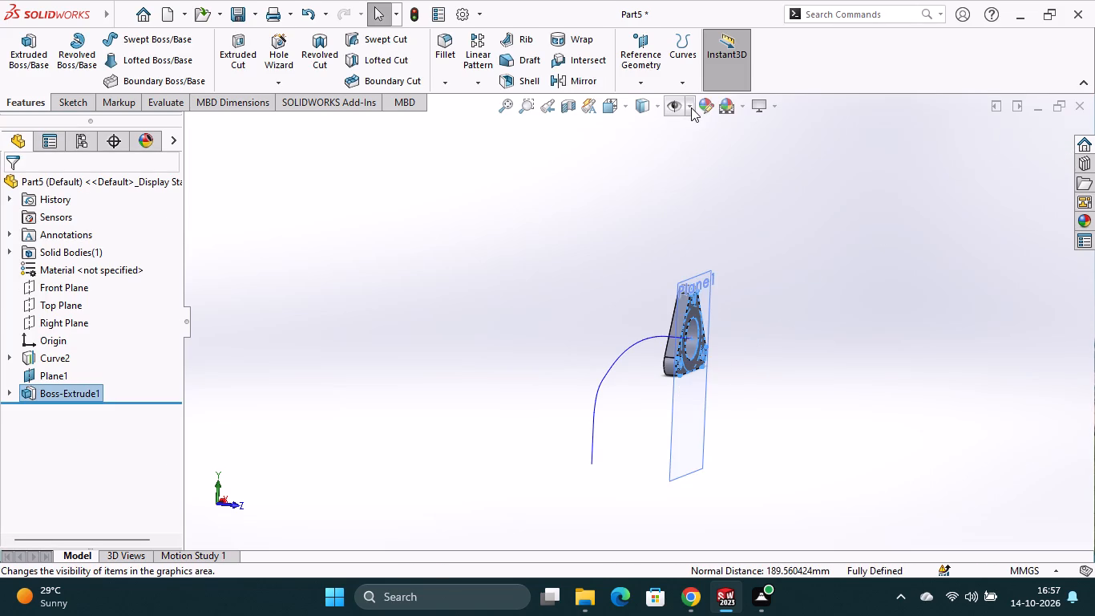
pyautogui.click(678, 129)
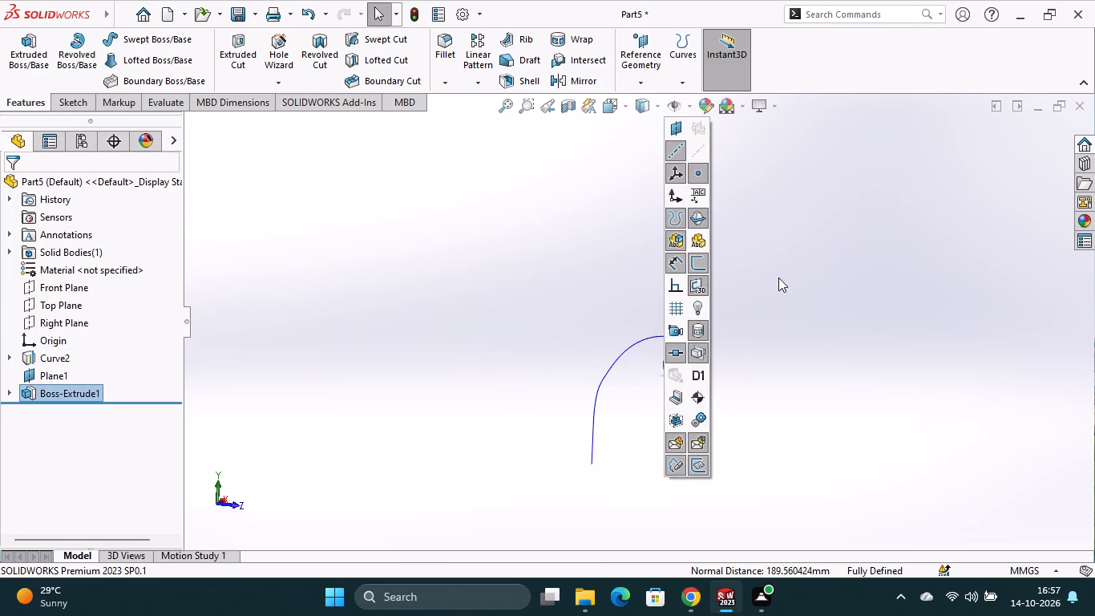
pyautogui.click(778, 278)
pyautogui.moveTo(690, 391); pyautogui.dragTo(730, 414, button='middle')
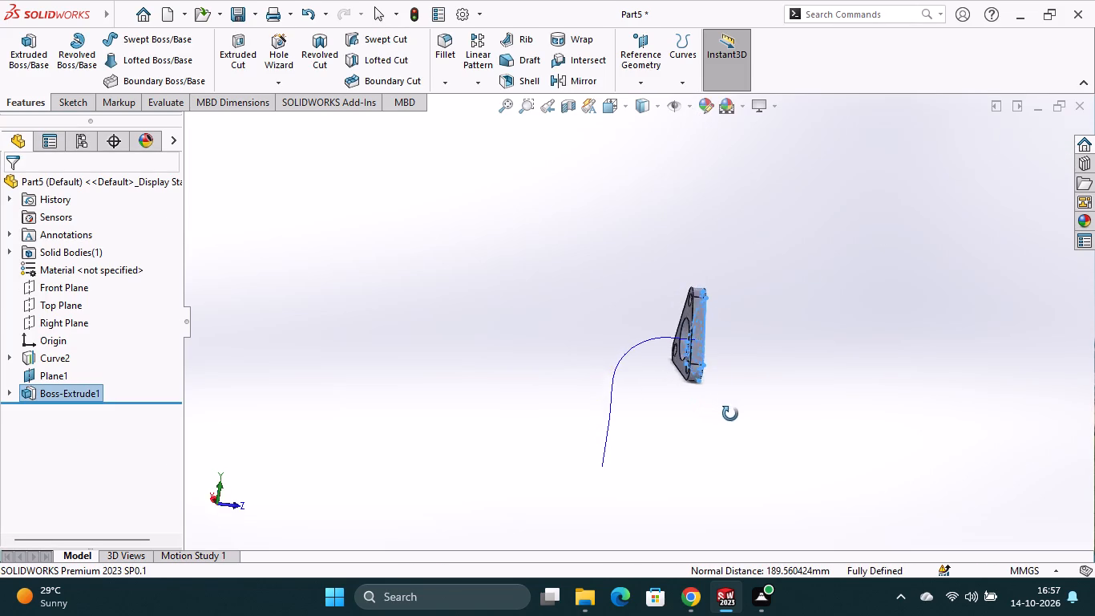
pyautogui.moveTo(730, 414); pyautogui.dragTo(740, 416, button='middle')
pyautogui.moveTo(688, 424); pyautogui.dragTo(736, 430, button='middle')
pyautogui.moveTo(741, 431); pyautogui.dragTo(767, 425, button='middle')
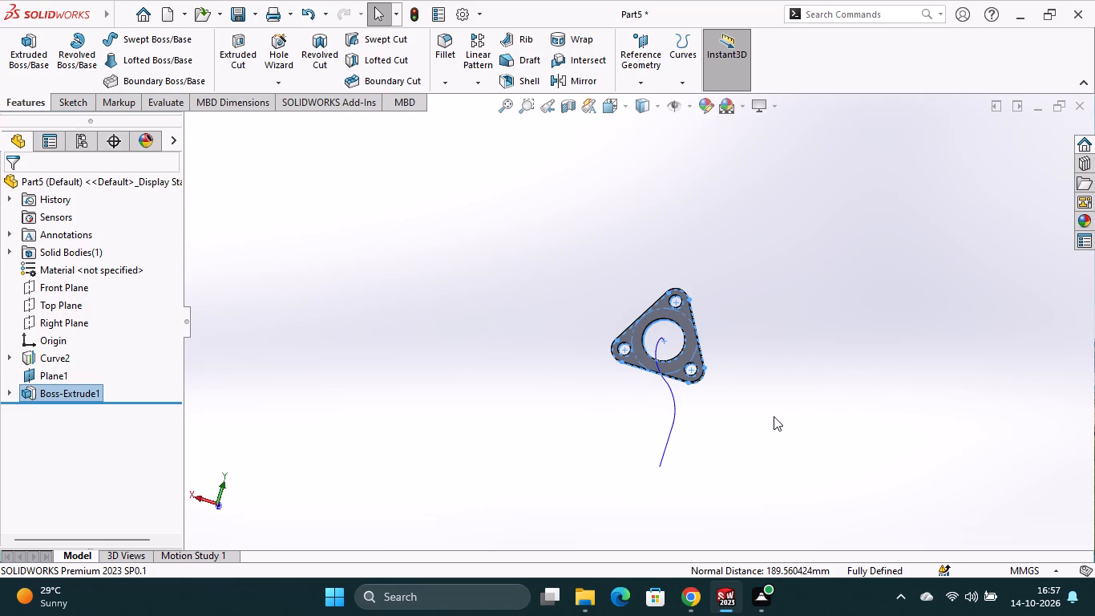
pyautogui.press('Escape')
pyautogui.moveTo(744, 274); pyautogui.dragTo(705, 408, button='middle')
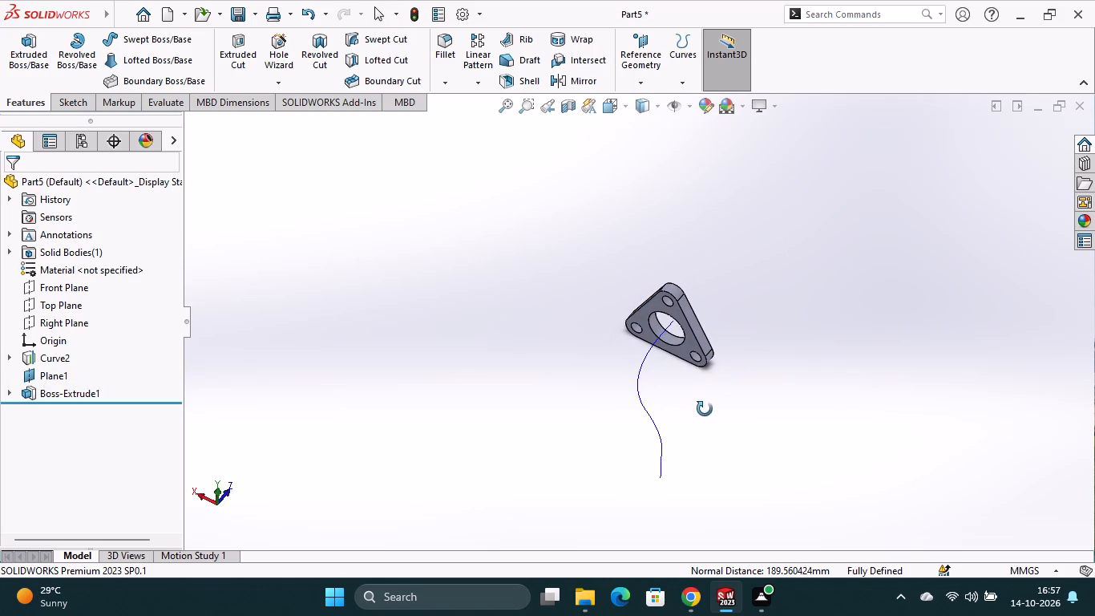
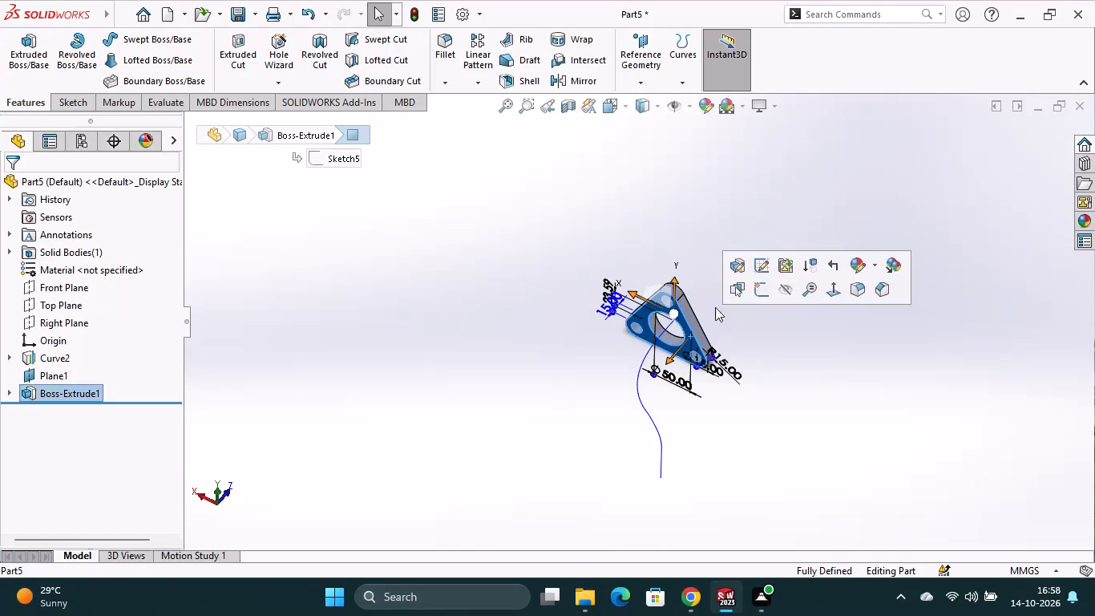
# Sketch two concentric circles on the flange's curve-side face, centred on the bore: one matching the 50 mm bore edge, one about 66 mm in diameter.
pyautogui.click(762, 289)
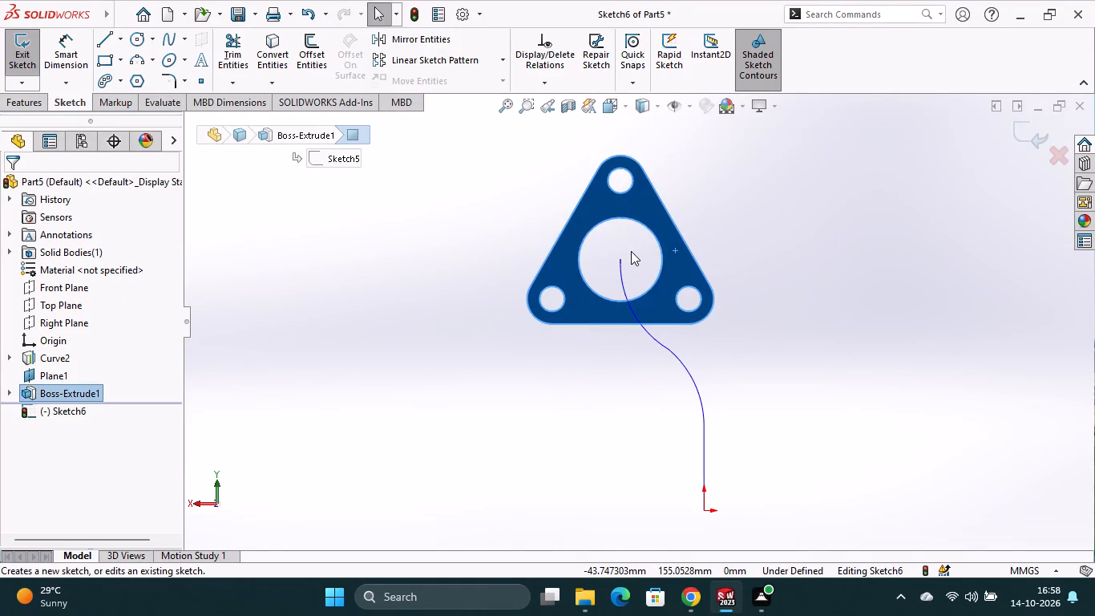
pyautogui.click(137, 40)
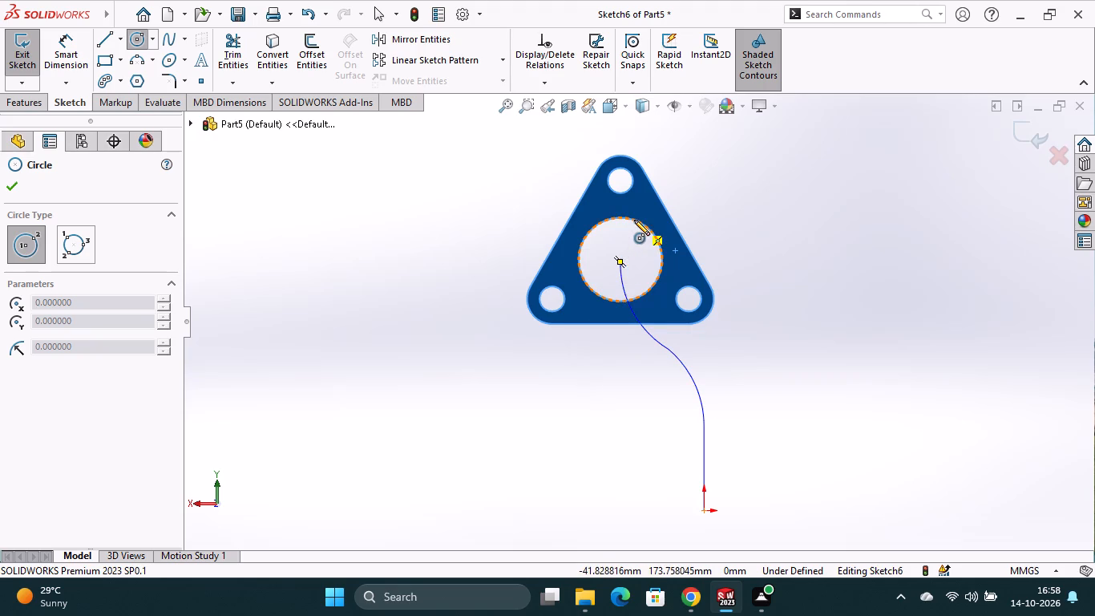
pyautogui.click(618, 260)
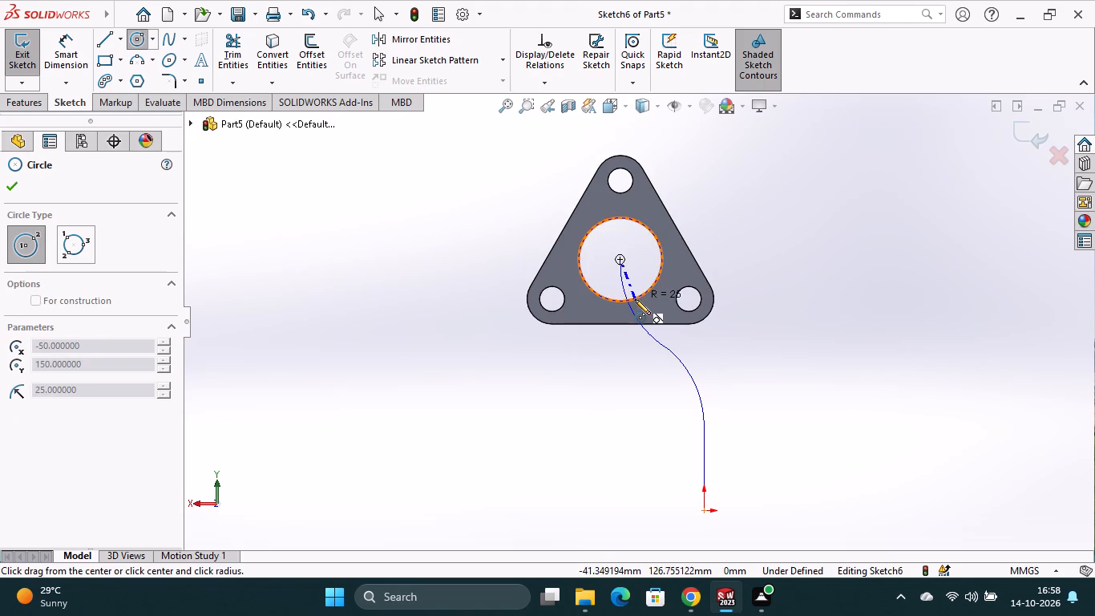
pyautogui.click(635, 299)
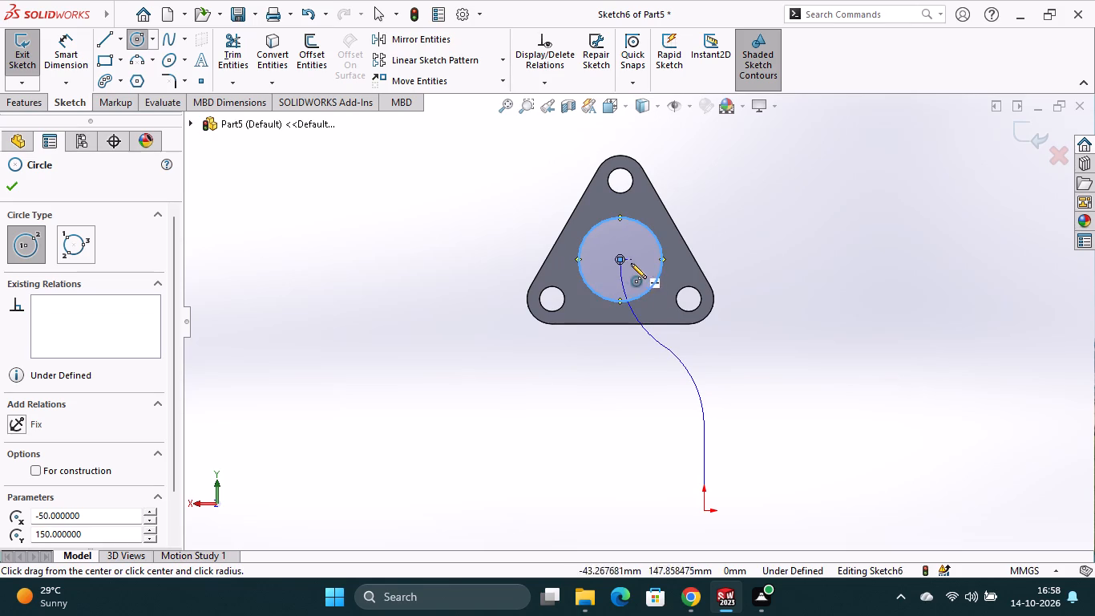
pyautogui.click(620, 258)
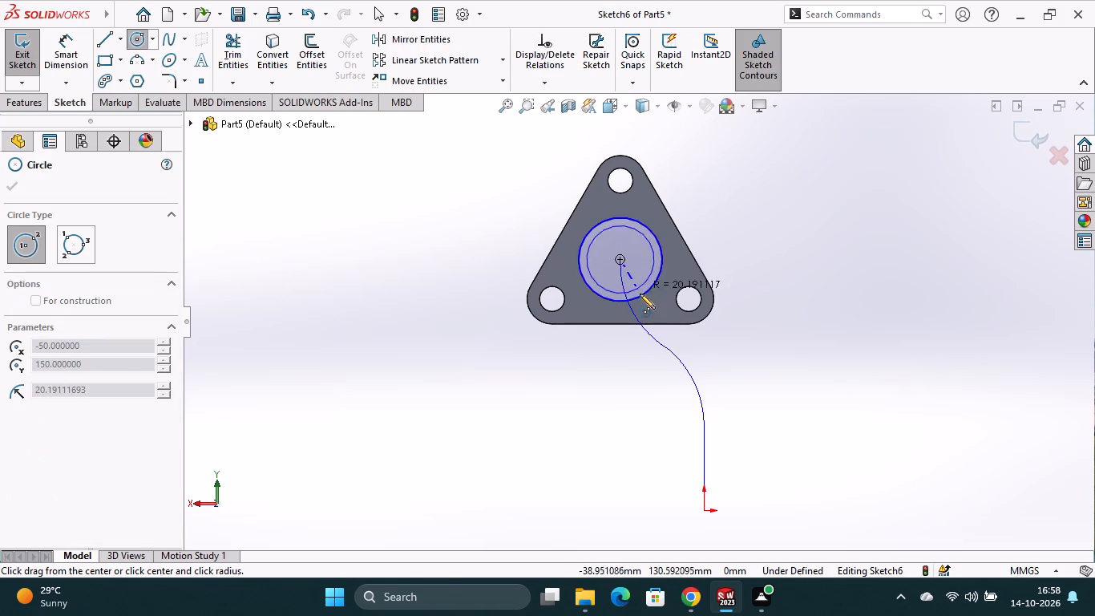
pyautogui.click(646, 308)
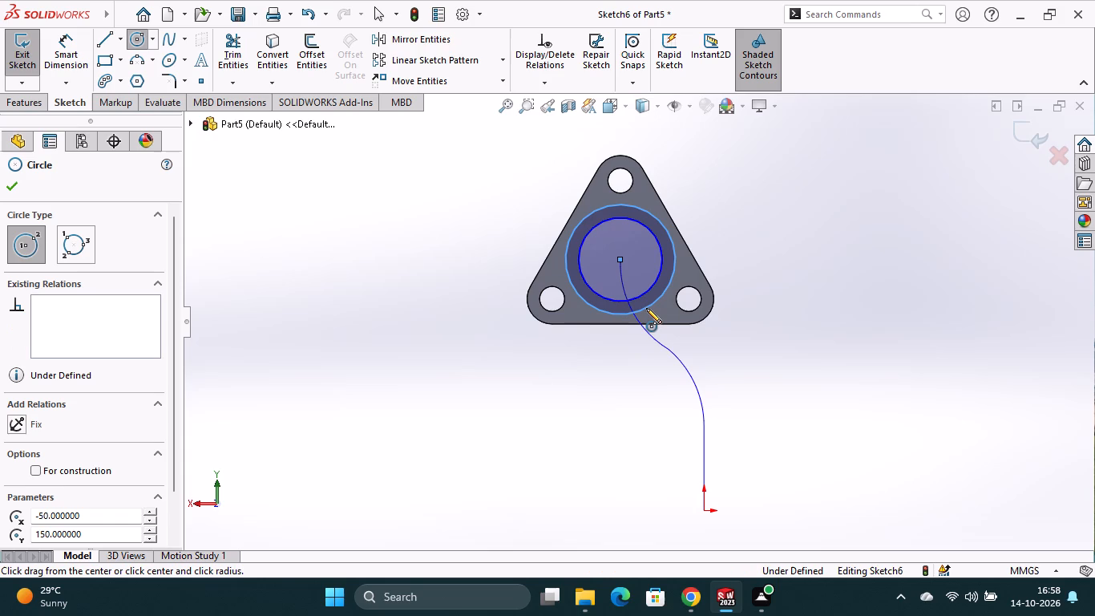
# Dimension the outer circle's diameter to 60 mm and the inner circle's diameter to 50 mm.
pyautogui.click(75, 57)
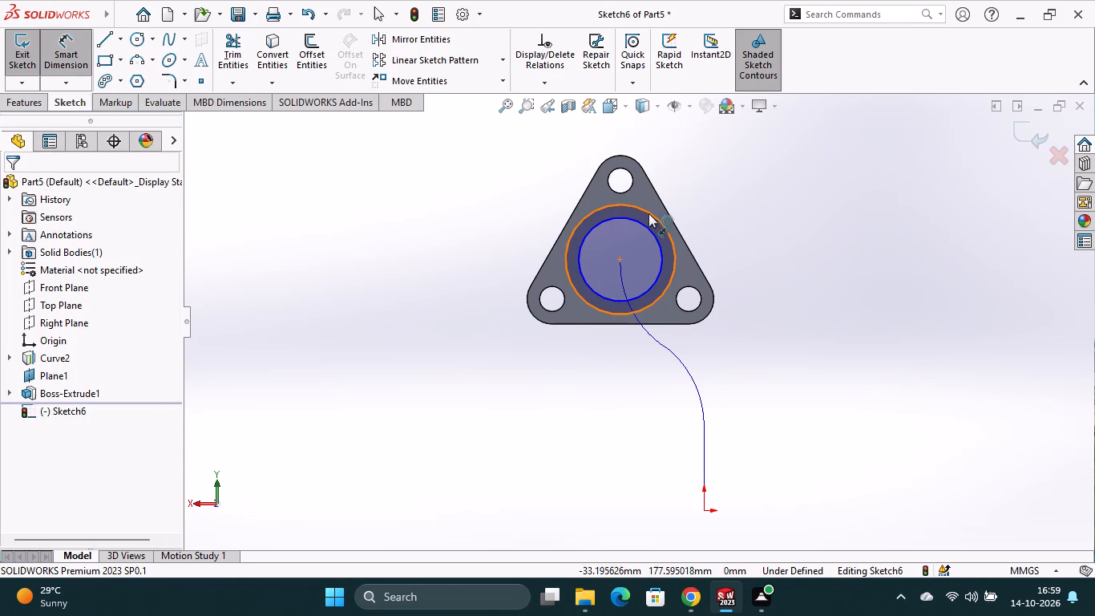
pyautogui.click(649, 213)
pyautogui.click(733, 229)
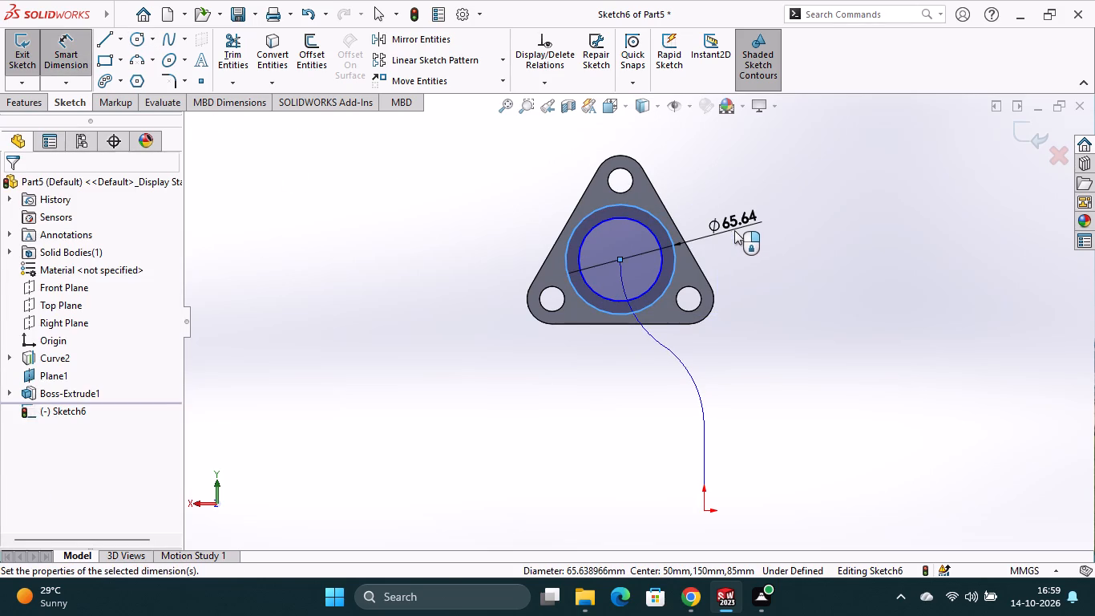
pyautogui.write('60')
pyautogui.press('Return')
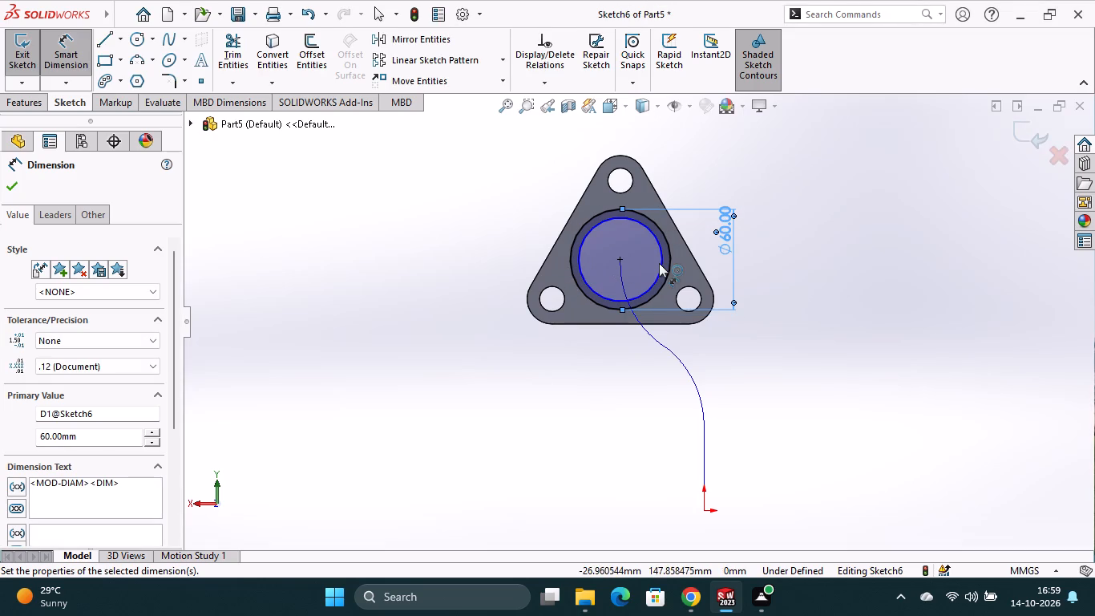
pyautogui.click(662, 261)
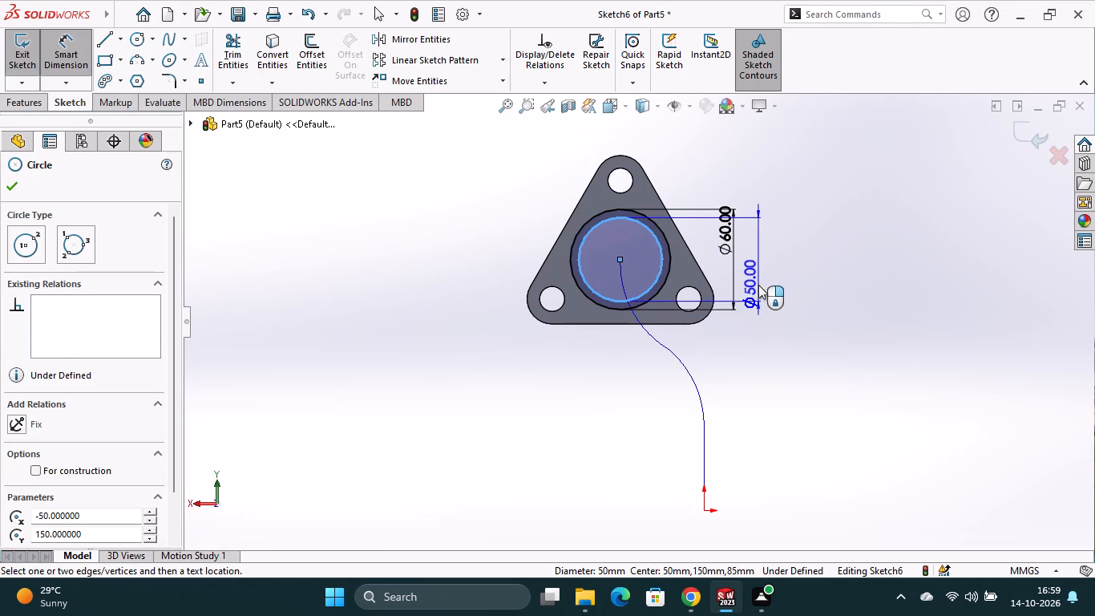
pyautogui.click(758, 281)
pyautogui.write('50')
pyautogui.press('Return')
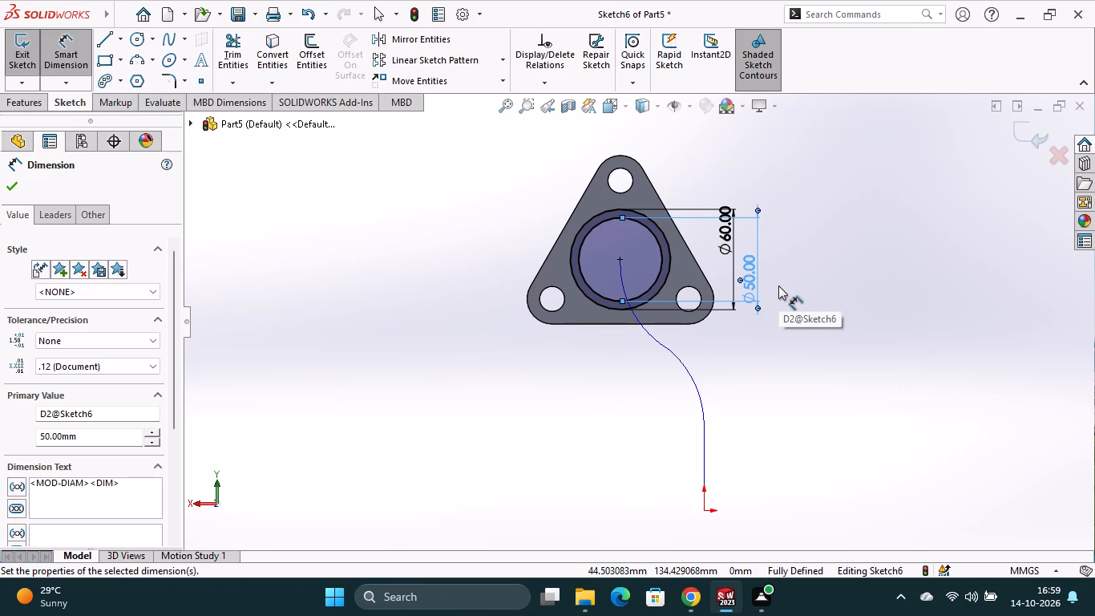
pyautogui.press('Escape')
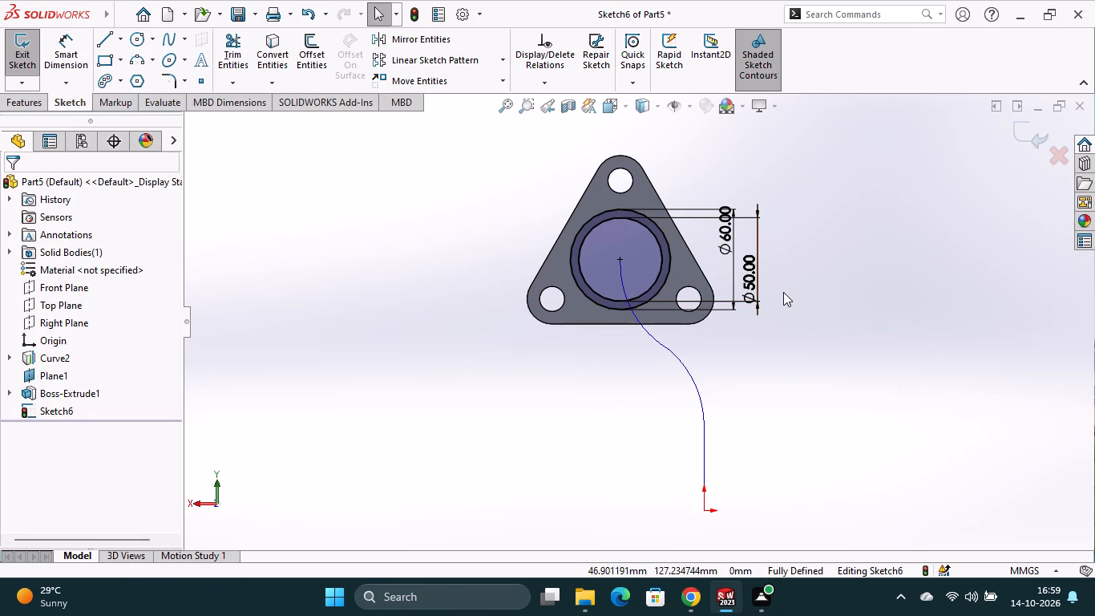
# Start a solid feature from the two-circle ring sketch to form the pipe at the flange.
pyautogui.moveTo(786, 282); pyautogui.dragTo(703, 350, button='middle')
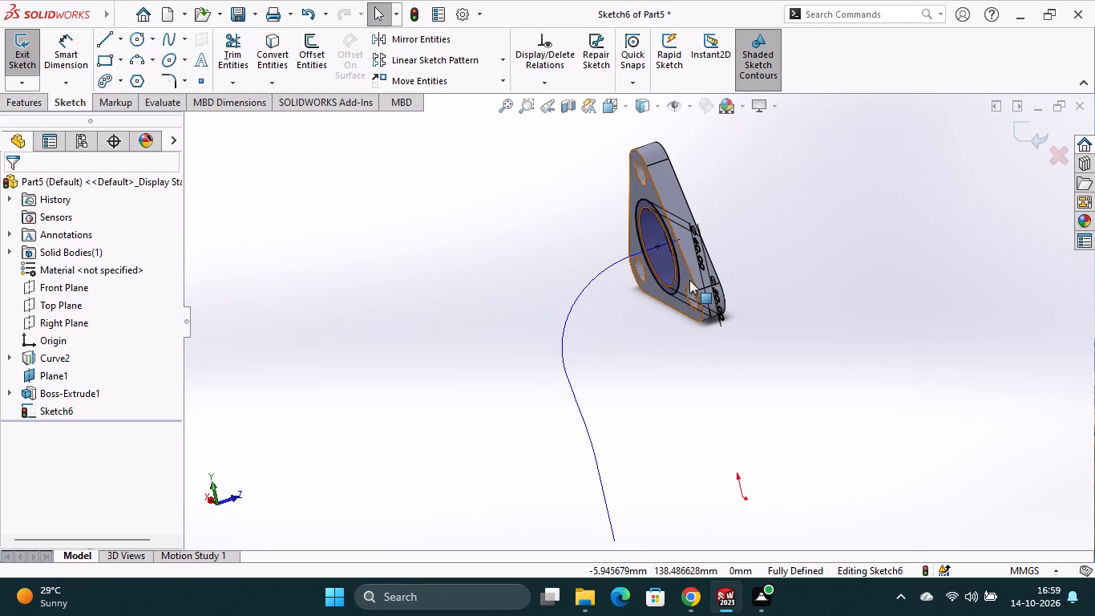
pyautogui.click(31, 105)
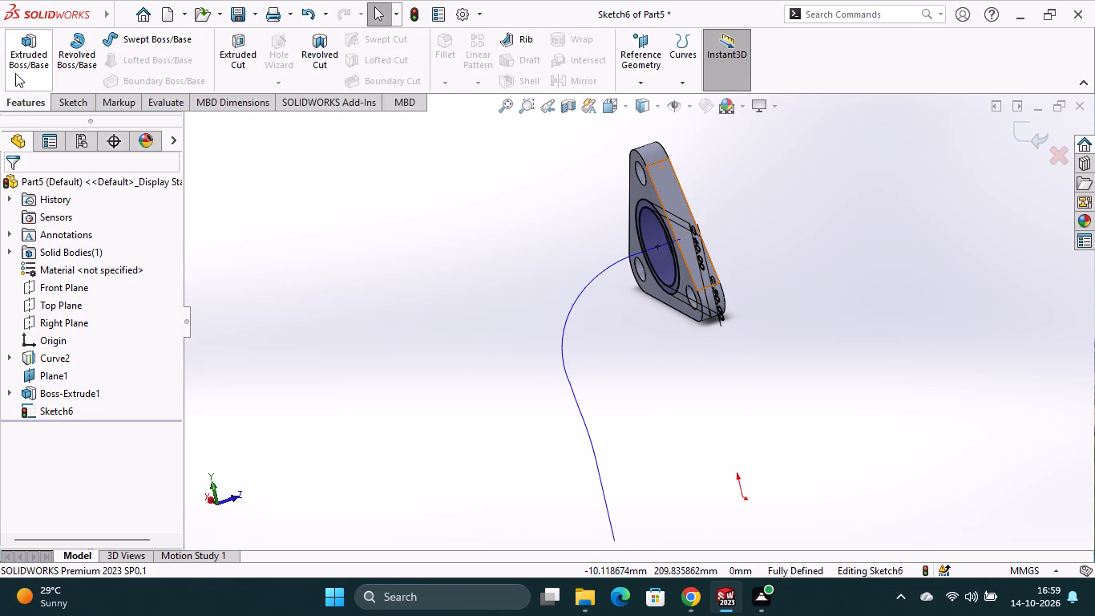
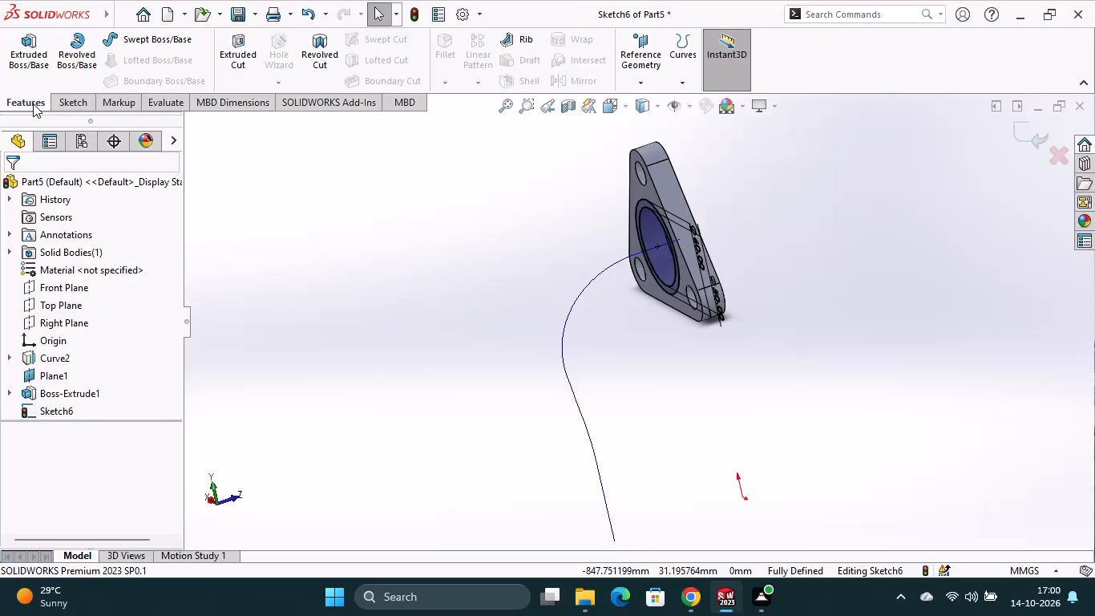
# Sweep the two-circle ring sketch along the projected curve to form the hollow pipe from the flange.
pyautogui.click(33, 103)
pyautogui.click(147, 43)
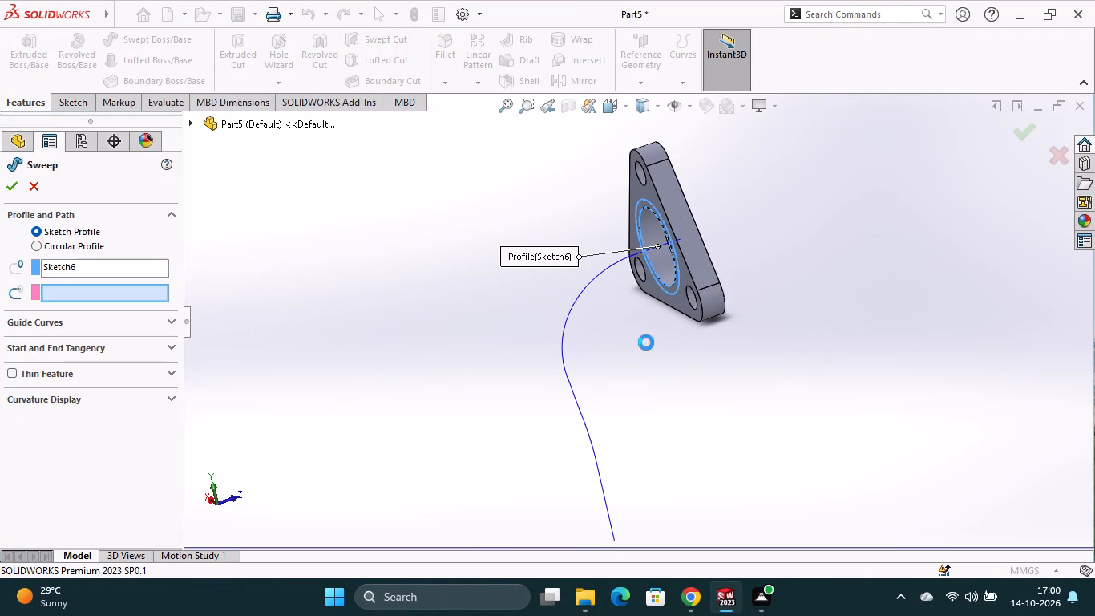
pyautogui.click(560, 346)
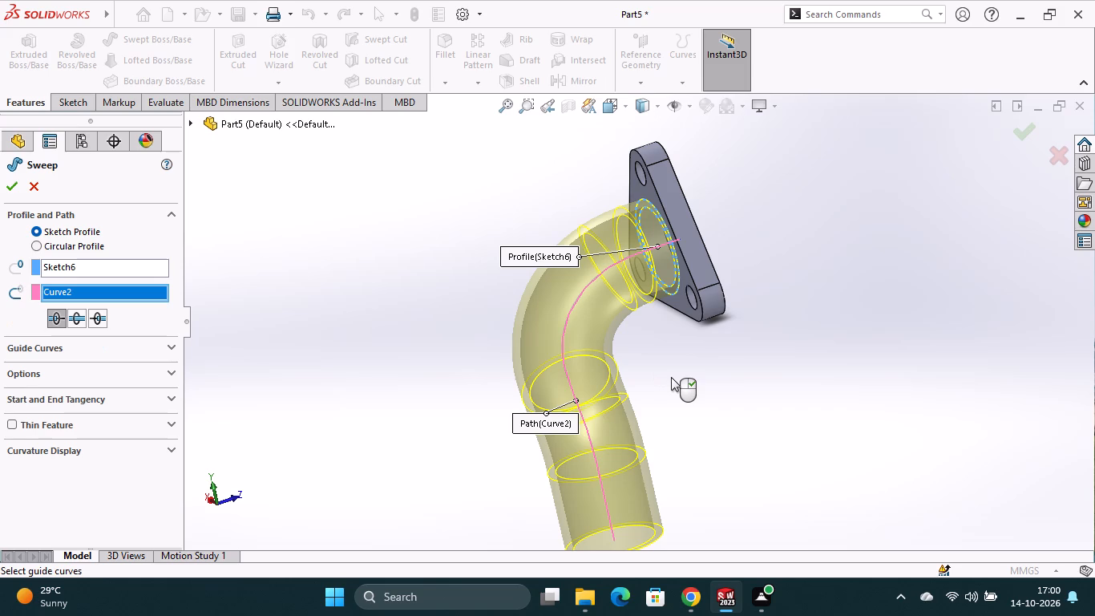
pyautogui.moveTo(790, 383); pyautogui.dragTo(768, 406, button='middle')
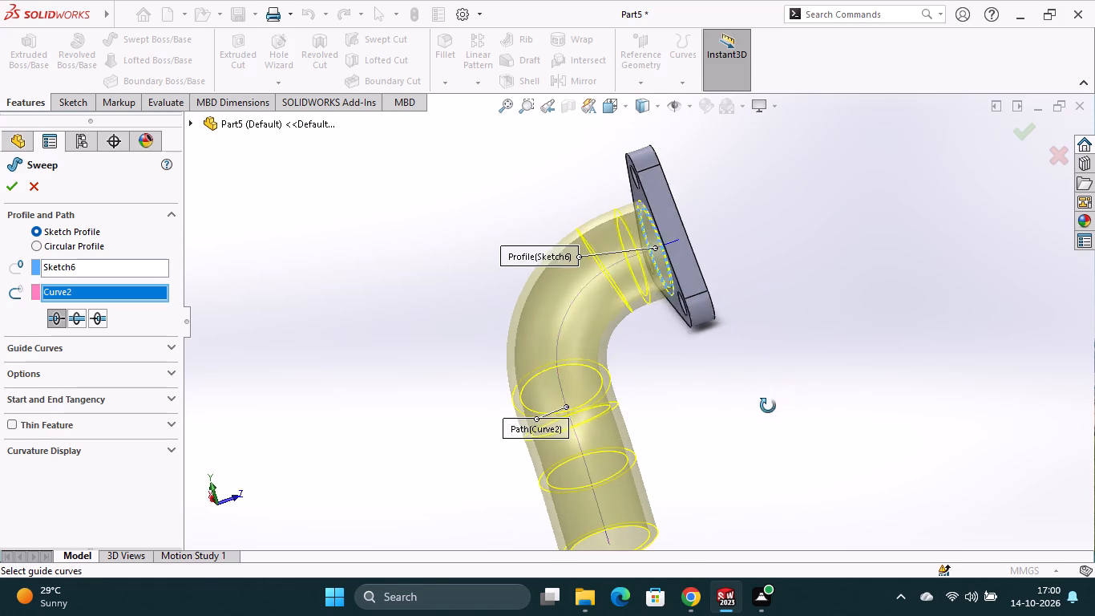
pyautogui.moveTo(768, 406); pyautogui.dragTo(797, 430, button='middle')
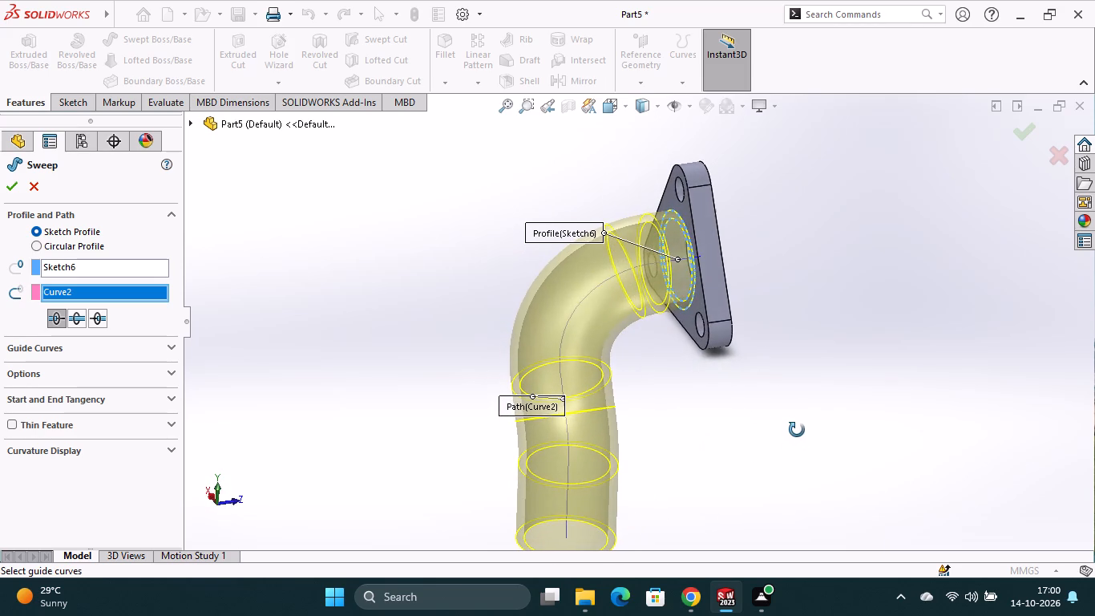
pyautogui.moveTo(797, 430); pyautogui.dragTo(806, 415, button='middle')
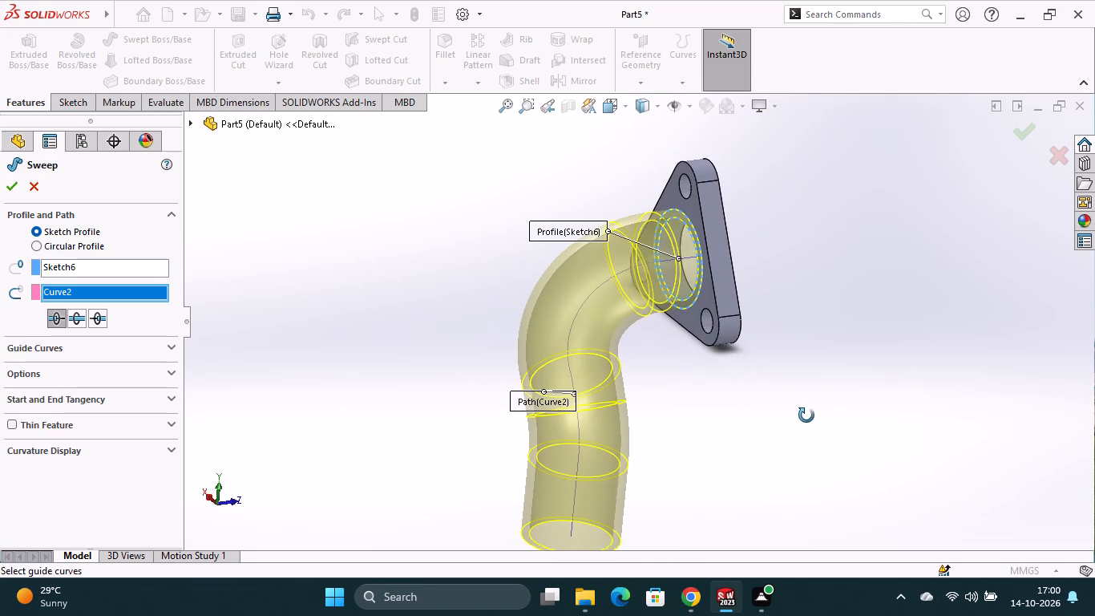
pyautogui.moveTo(806, 415); pyautogui.dragTo(798, 379, button='middle')
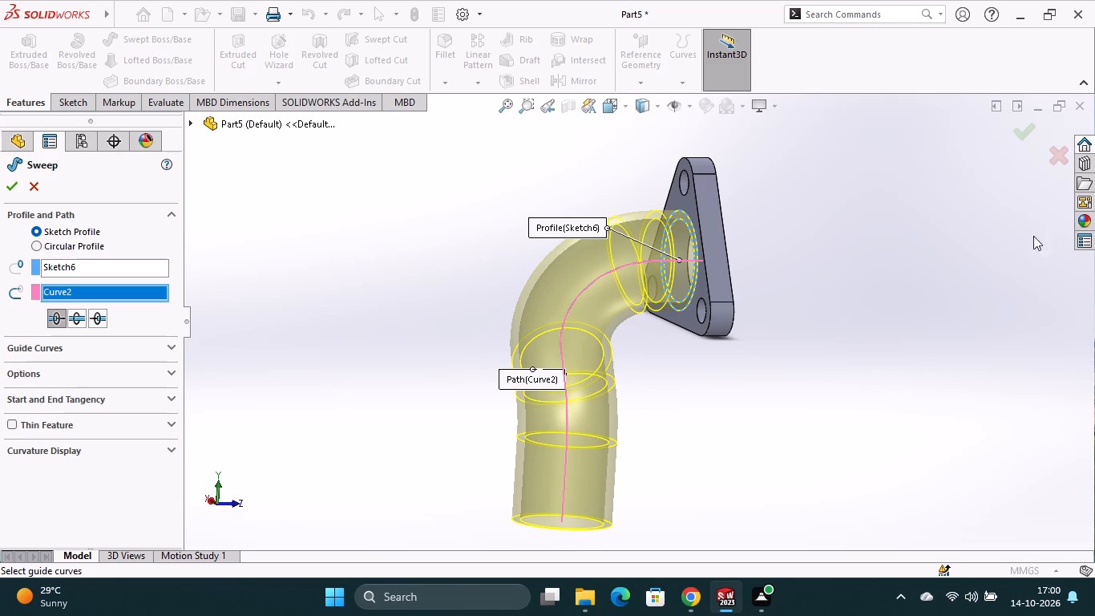
pyautogui.click(1018, 134)
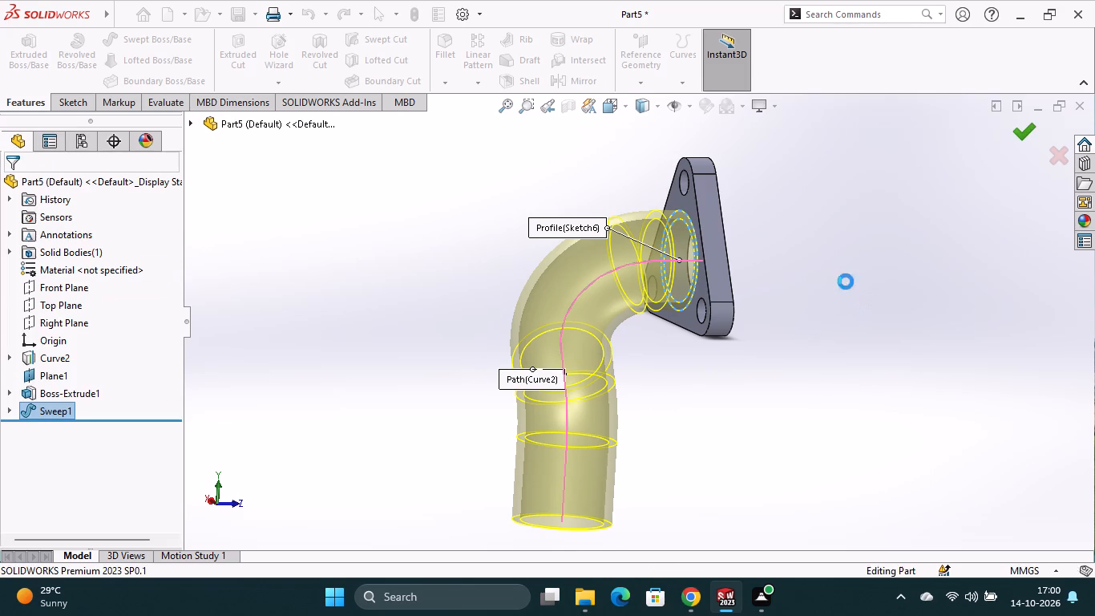
# Hide the projected path curve that runs through the swept pipe.
pyautogui.moveTo(834, 319); pyautogui.dragTo(928, 373, button='middle')
pyautogui.moveTo(838, 355); pyautogui.dragTo(835, 352, button='middle')
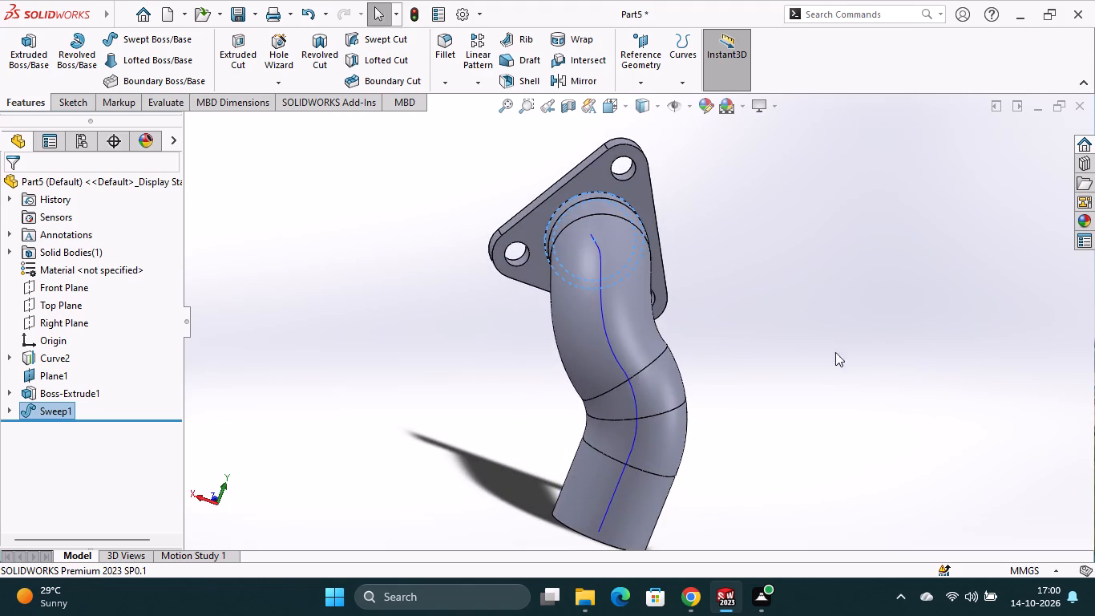
pyautogui.moveTo(835, 352); pyautogui.dragTo(807, 292, button='middle')
pyautogui.moveTo(785, 410); pyautogui.dragTo(831, 409, button='middle')
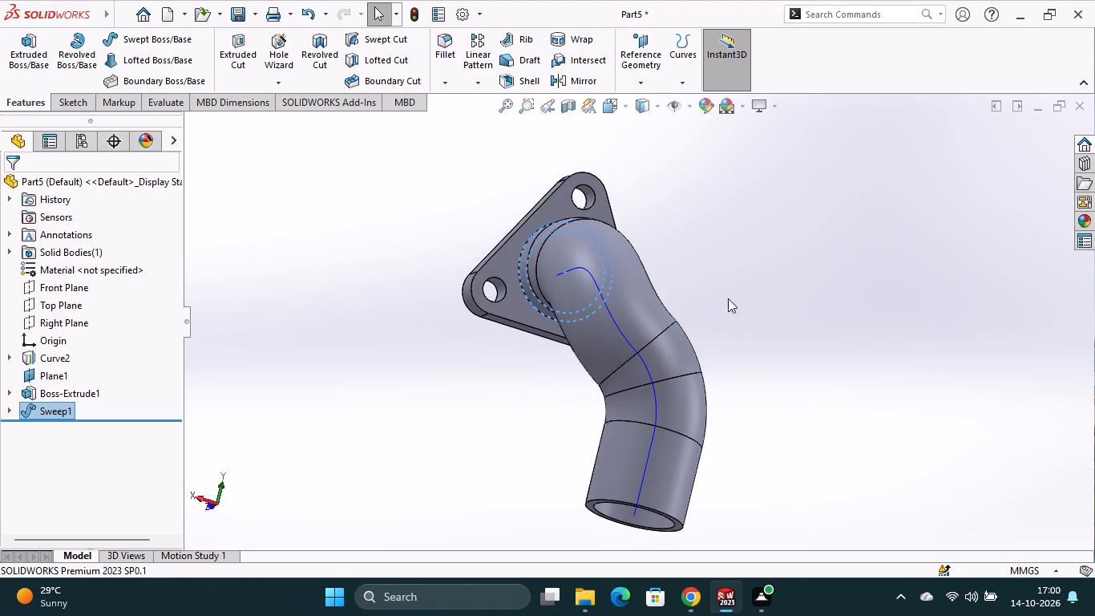
pyautogui.moveTo(714, 237); pyautogui.dragTo(685, 320, button='middle')
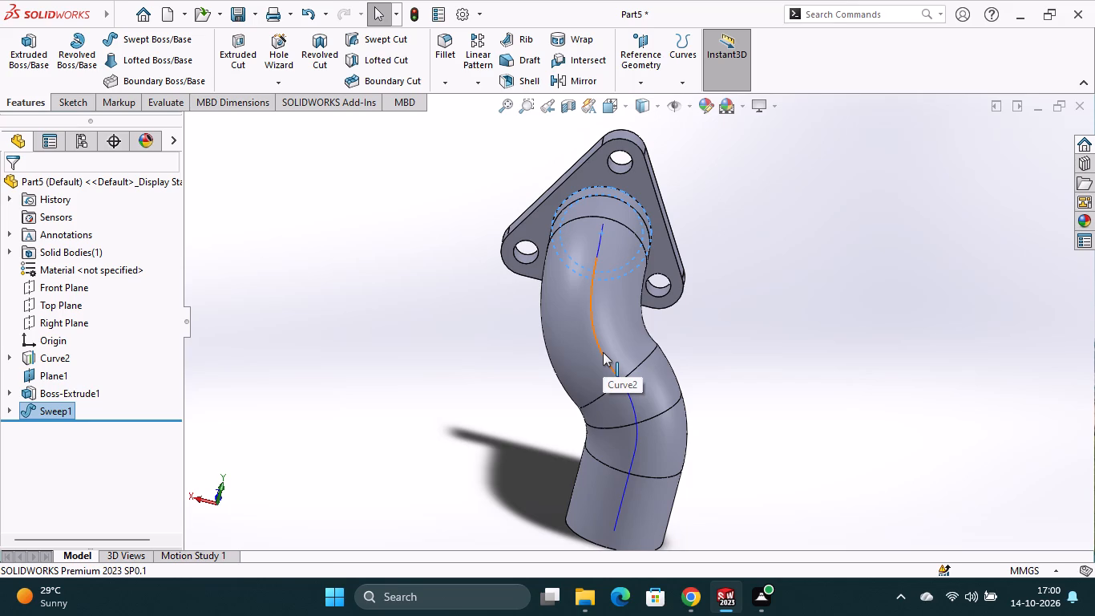
pyautogui.rightClick(26, 358)
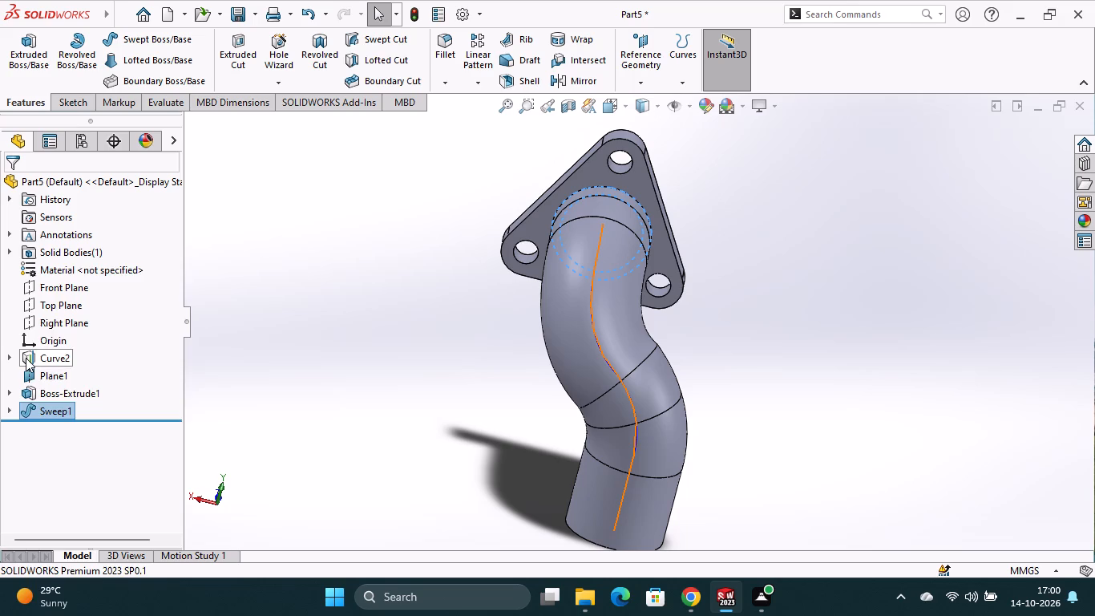
pyautogui.click(46, 292)
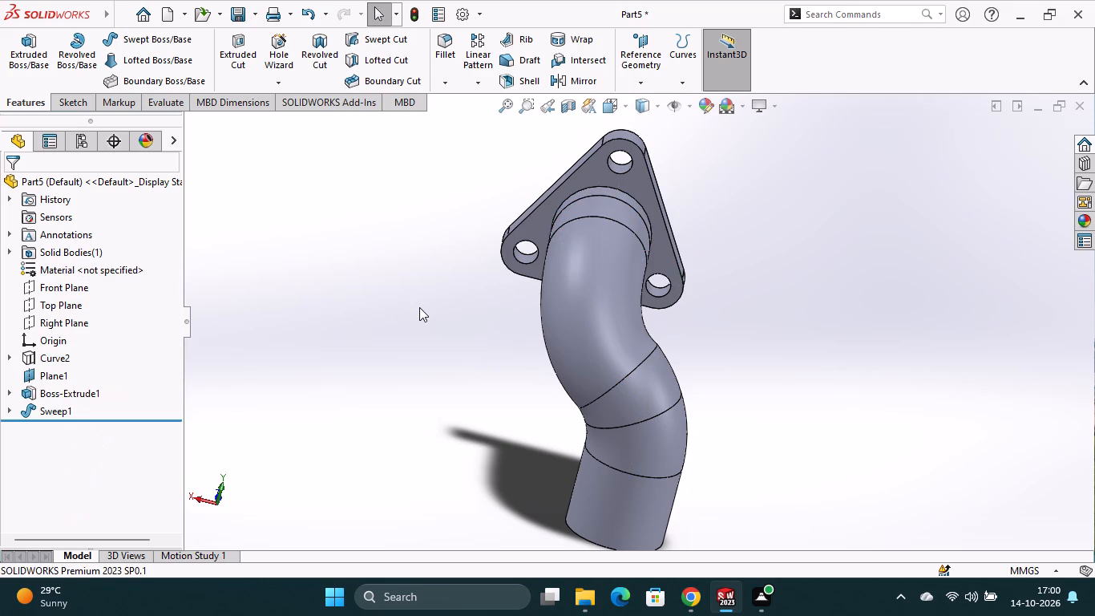
# Fillet the circular edge where the pipe meets the triangular flange with a 15 mm radius.
pyautogui.click(72, 104)
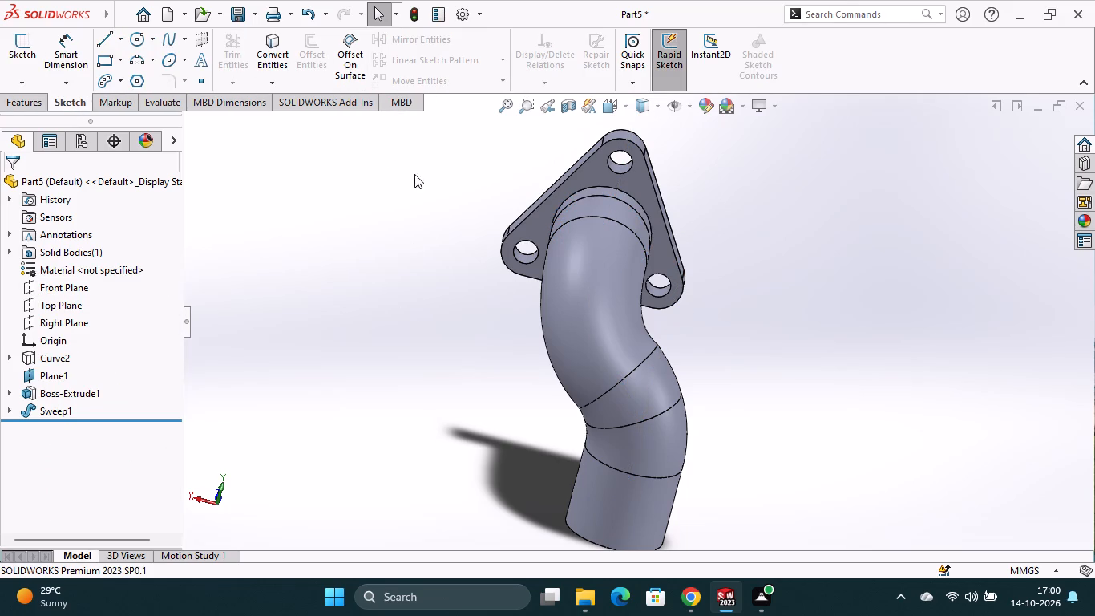
pyautogui.click(423, 224)
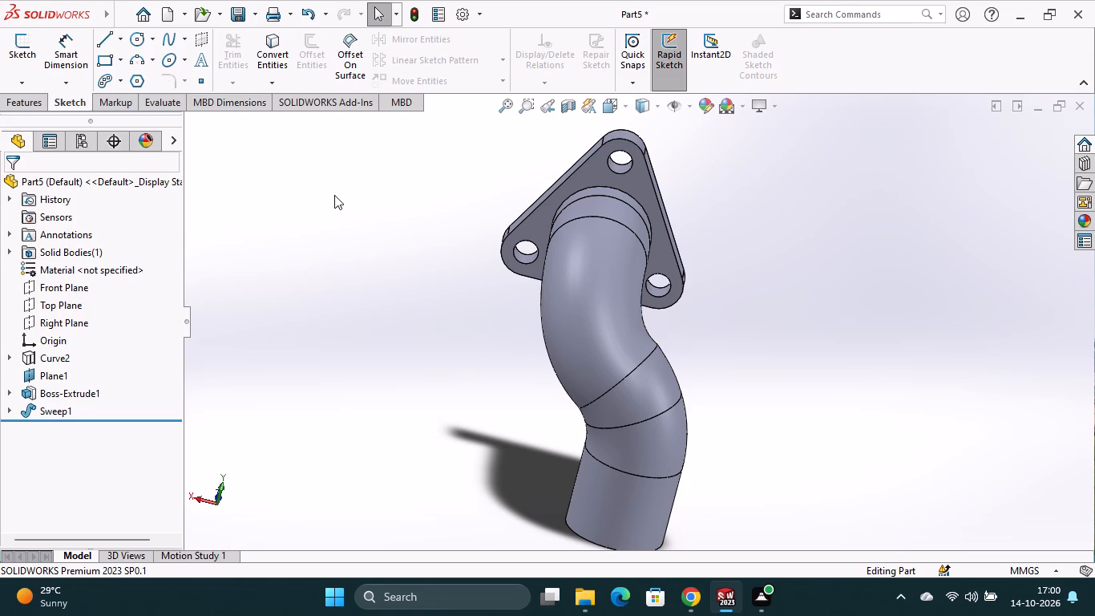
pyautogui.click(38, 98)
pyautogui.click(453, 81)
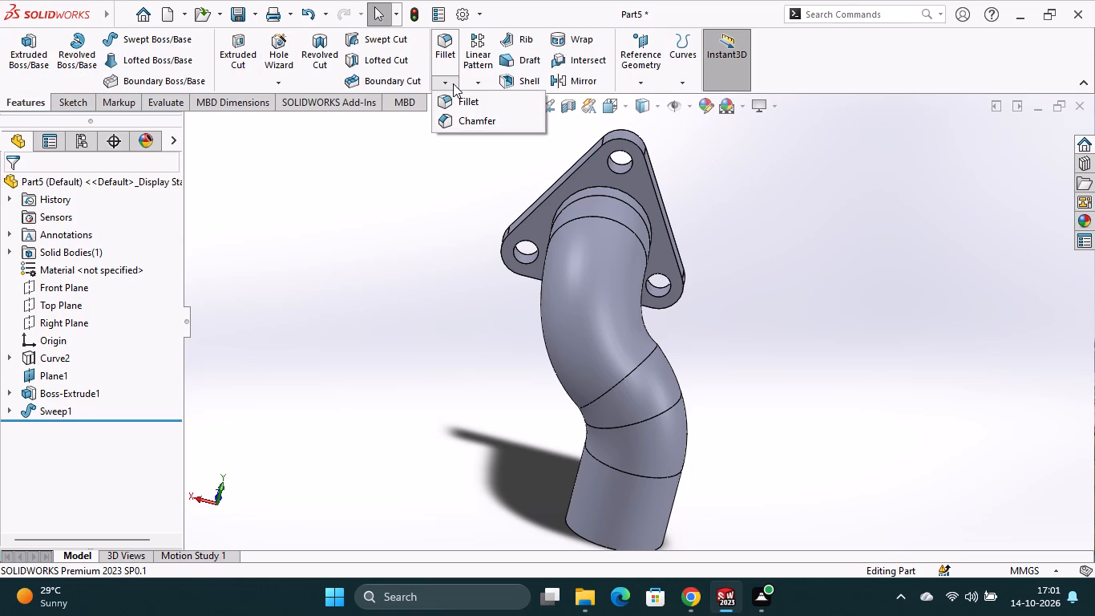
pyautogui.click(463, 105)
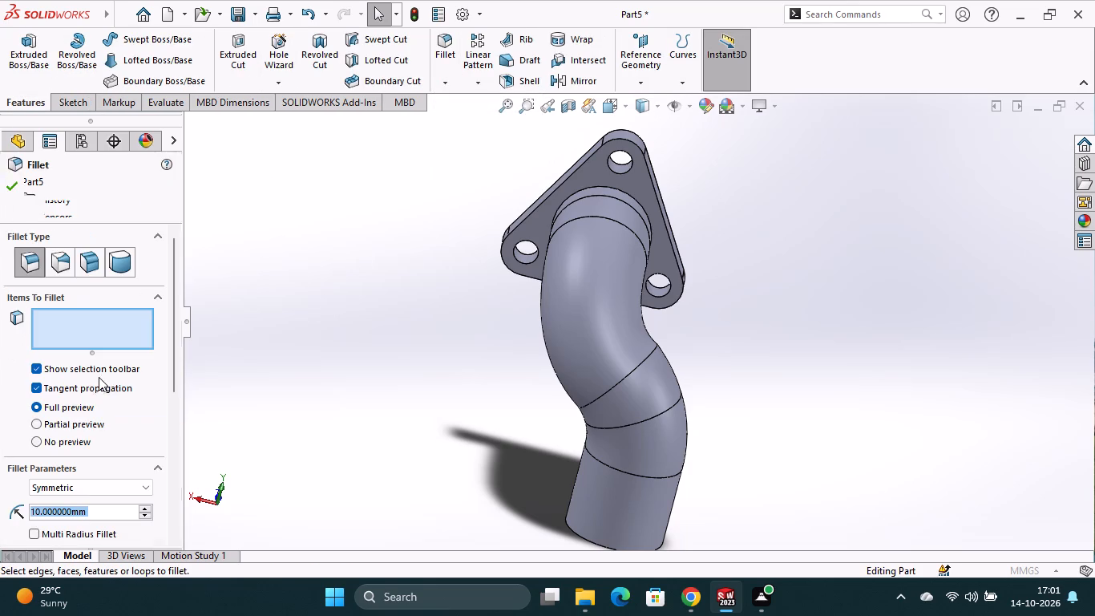
pyautogui.write('15')
pyautogui.press('Return')
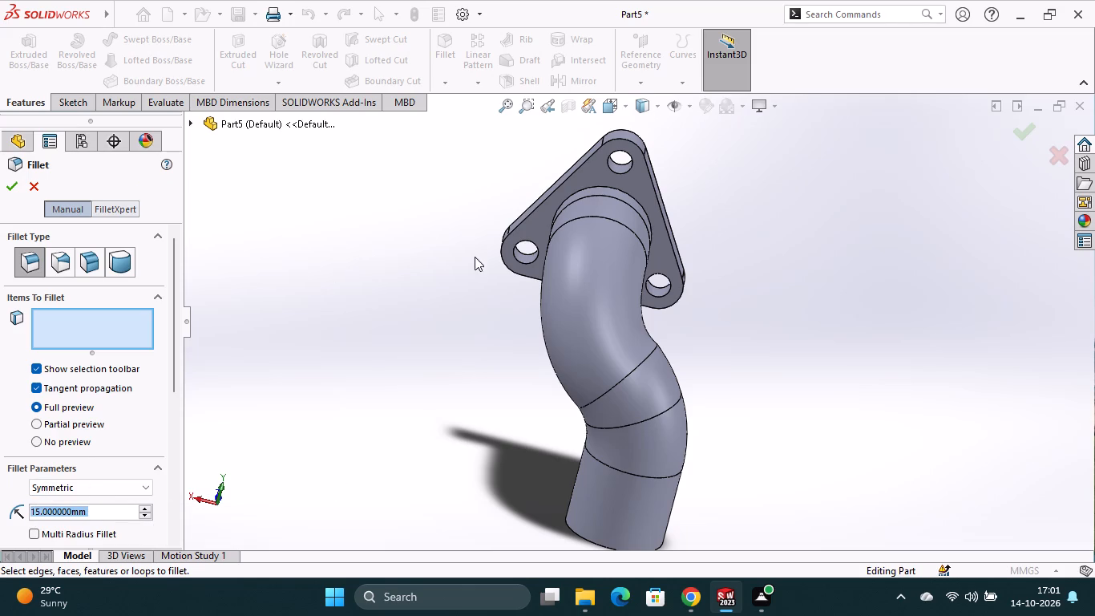
pyautogui.click(617, 187)
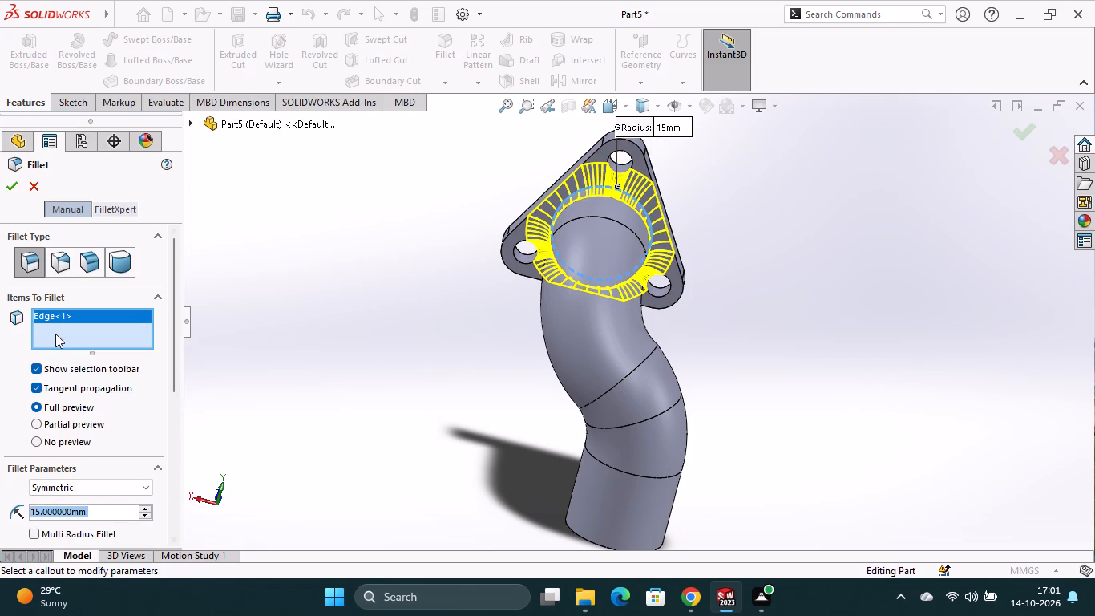
pyautogui.click(20, 188)
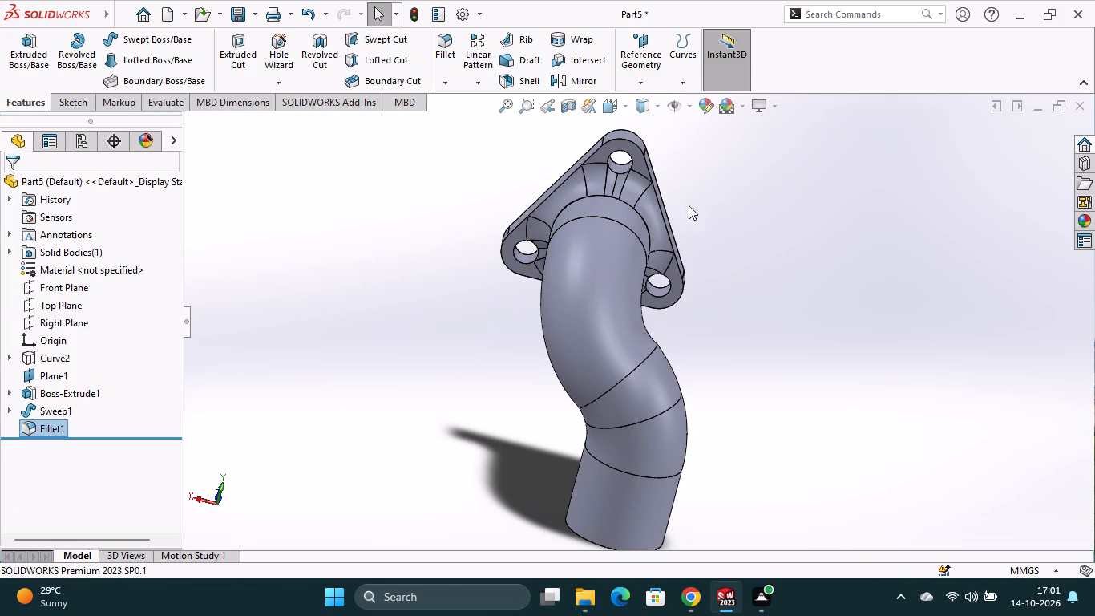
# Examine the finished pipe, the flange faces and the fillet around the joint from all sides.
pyautogui.moveTo(768, 298); pyautogui.dragTo(750, 251, button='middle')
pyautogui.scroll(1, 749, 249)
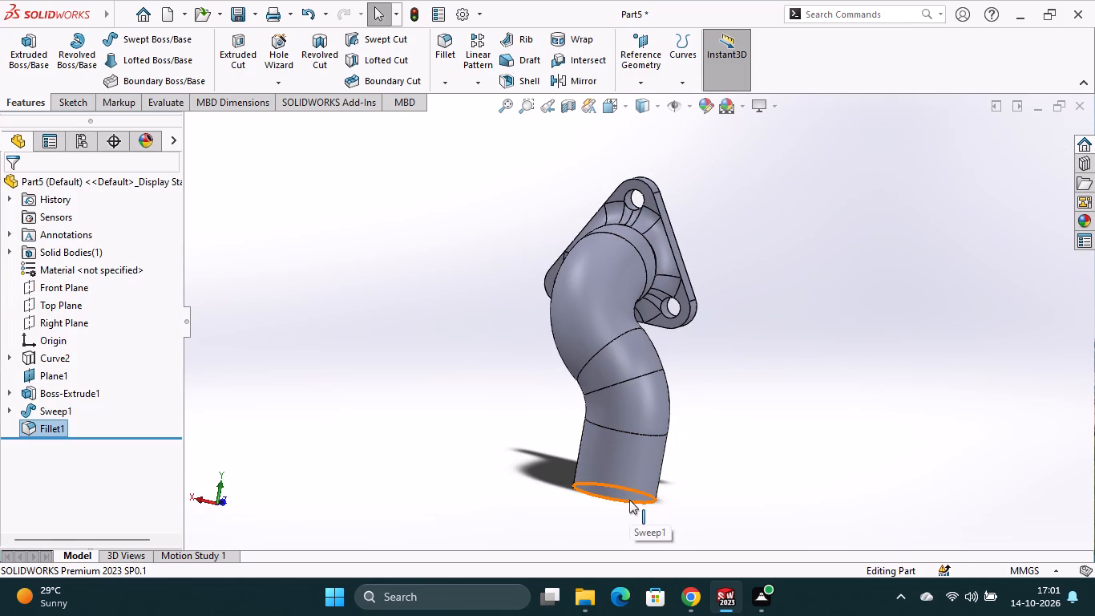
pyautogui.middleClick(798, 355)
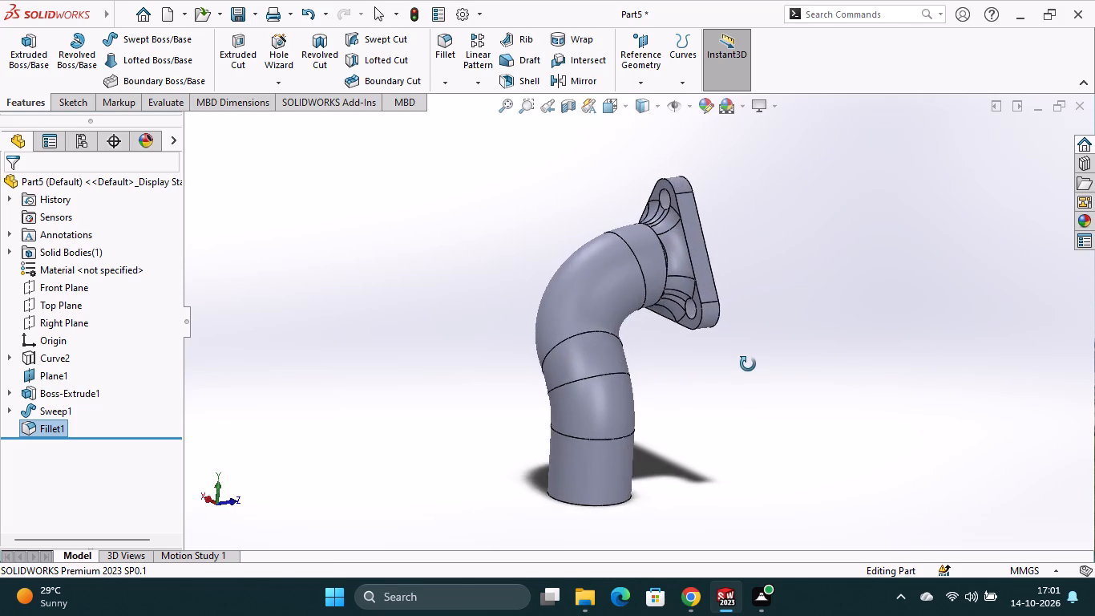
pyautogui.moveTo(739, 399); pyautogui.dragTo(797, 386, button='middle')
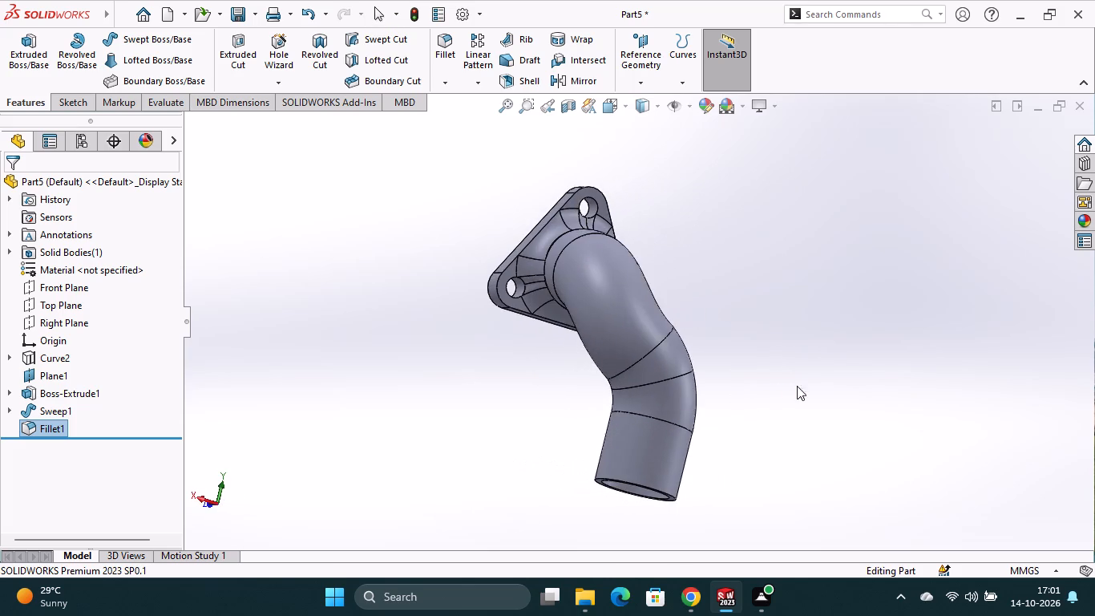
pyautogui.moveTo(776, 404); pyautogui.dragTo(759, 413, button='middle')
pyautogui.moveTo(791, 457); pyautogui.dragTo(735, 436, button='middle')
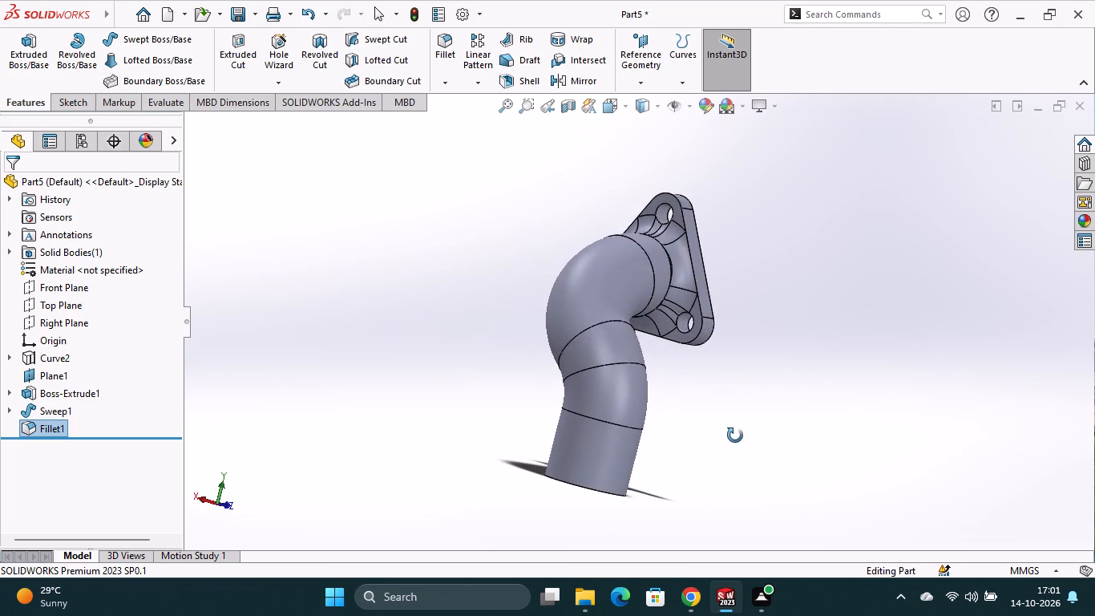
pyautogui.moveTo(735, 436); pyautogui.dragTo(805, 473, button='middle')
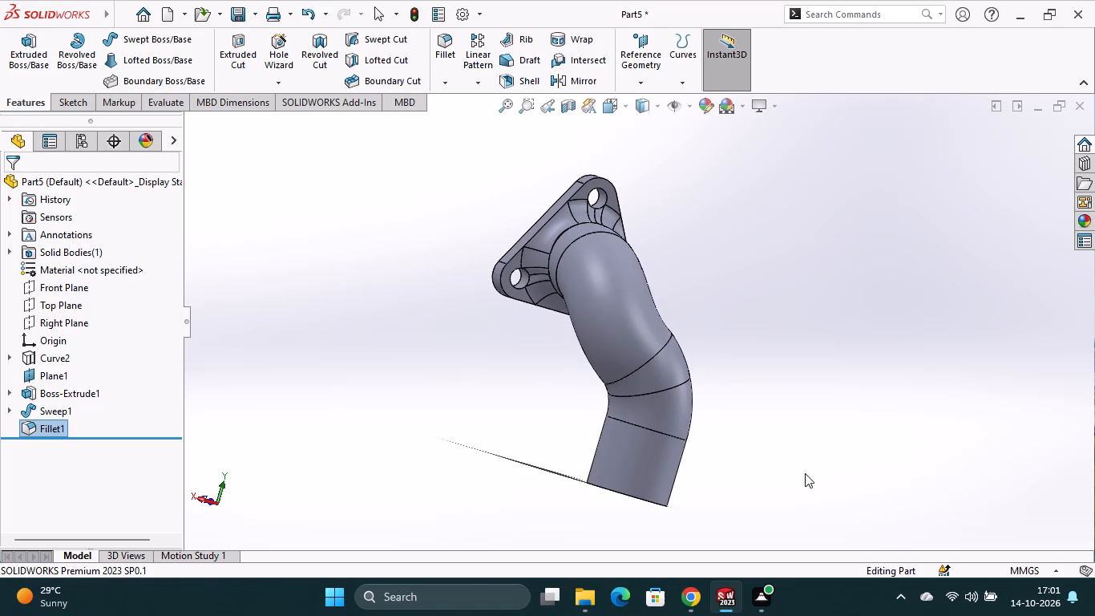
pyautogui.moveTo(764, 304); pyautogui.dragTo(730, 314, button='middle')
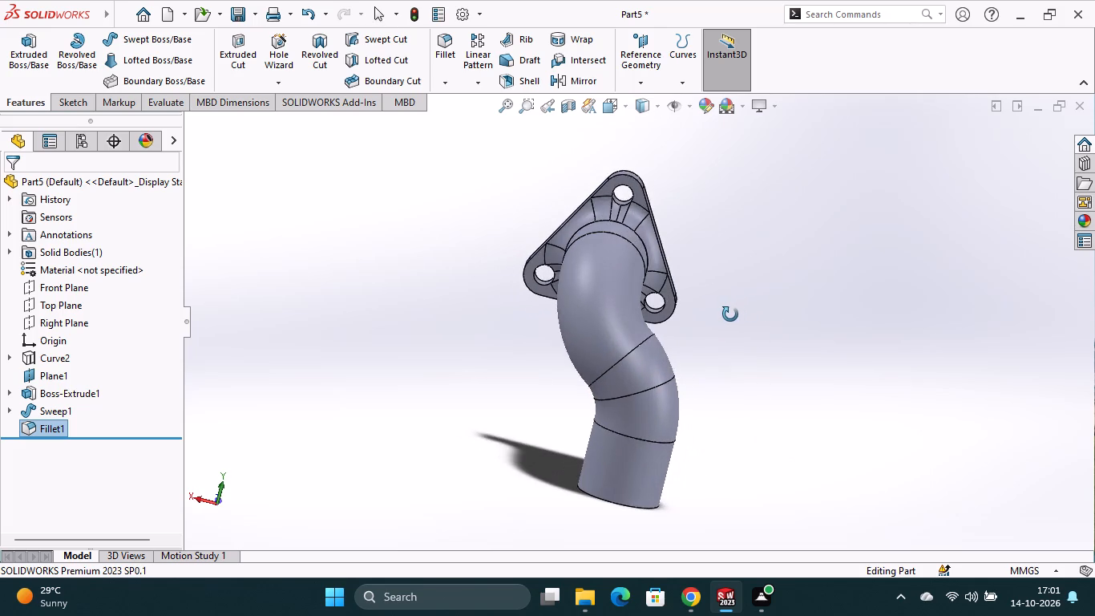
pyautogui.moveTo(730, 314); pyautogui.dragTo(729, 313, button='middle')
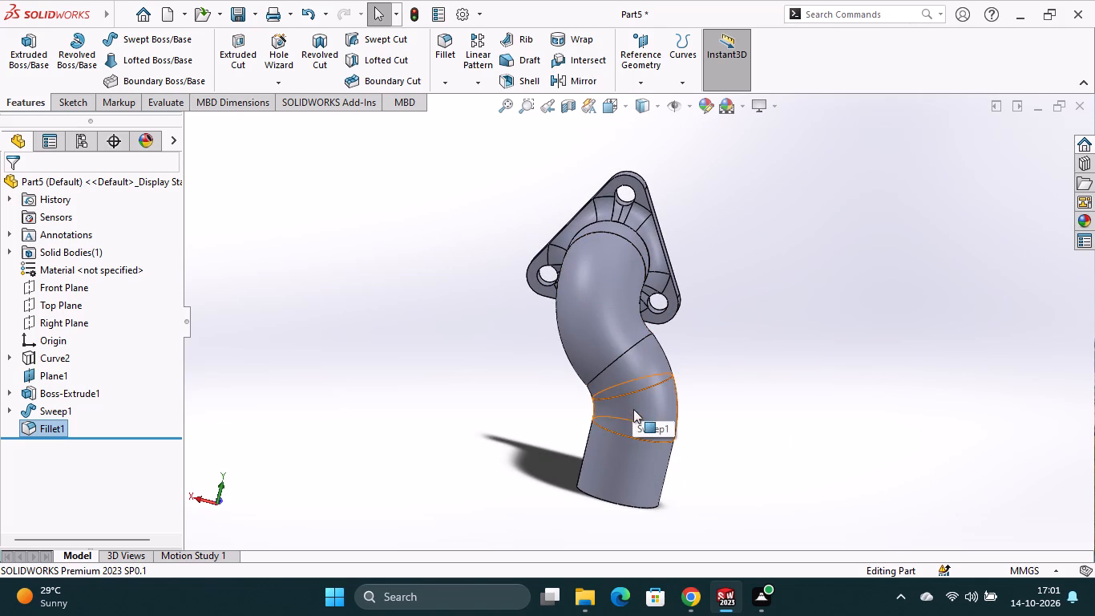
pyautogui.moveTo(728, 407); pyautogui.dragTo(602, 403, button='middle')
pyautogui.moveTo(673, 392); pyautogui.dragTo(590, 405, button='middle')
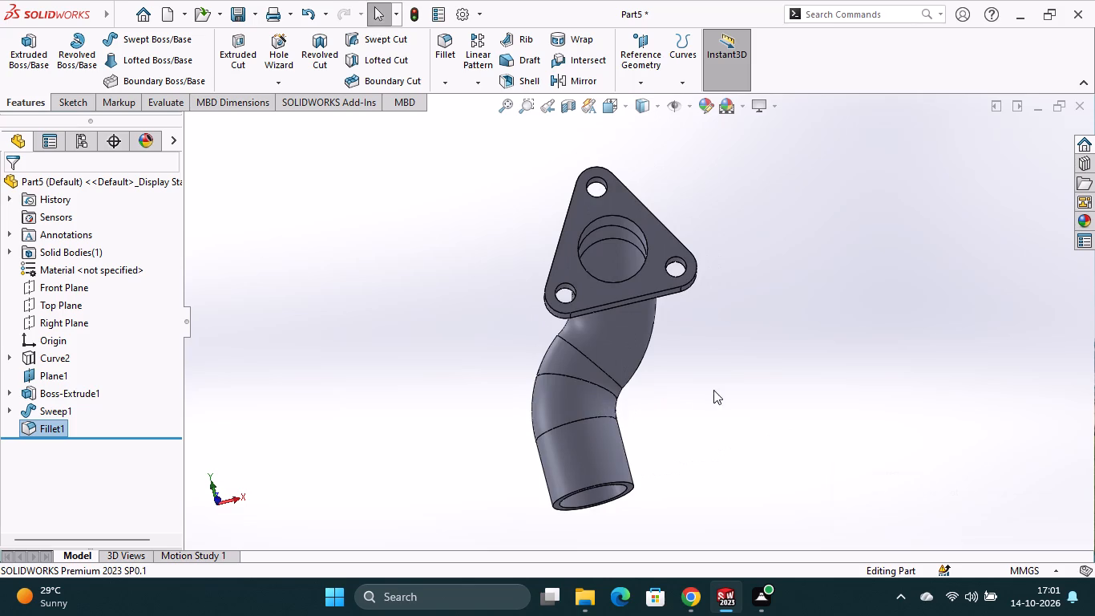
pyautogui.moveTo(710, 396); pyautogui.dragTo(673, 470, button='middle')
pyautogui.moveTo(758, 436); pyautogui.dragTo(679, 474, button='middle')
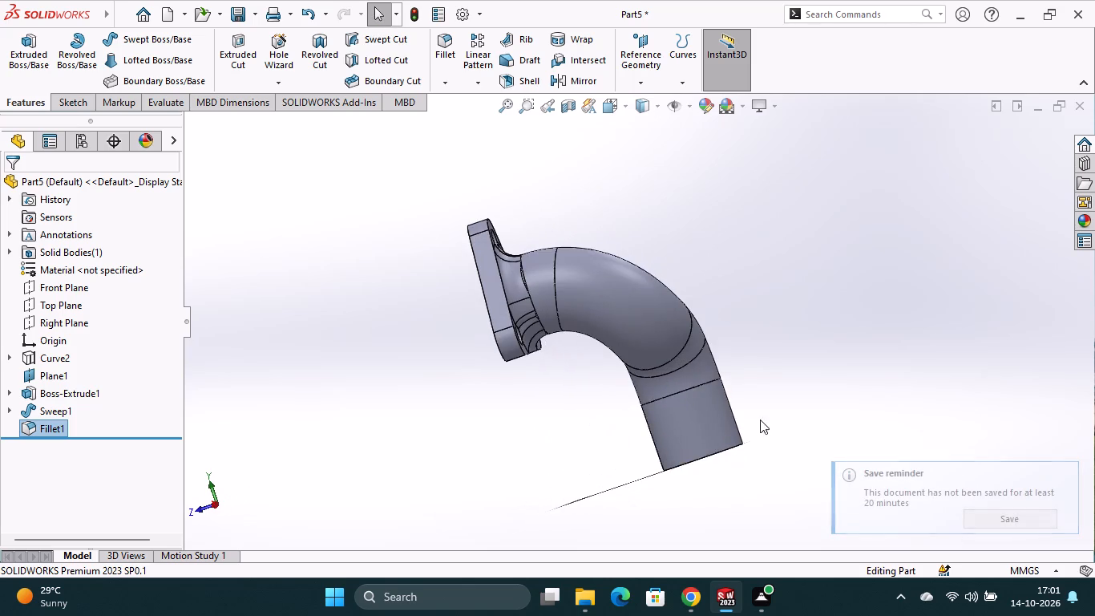
pyautogui.moveTo(805, 371); pyautogui.dragTo(698, 419, button='middle')
pyautogui.moveTo(748, 362); pyautogui.dragTo(747, 371, button='middle')
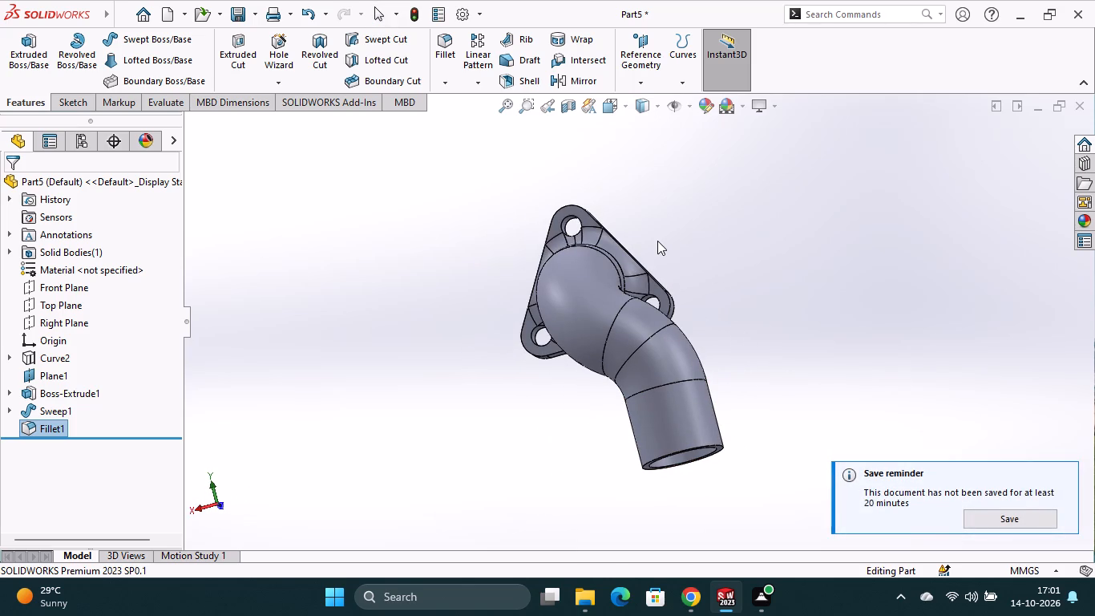
pyautogui.middleClick(808, 313)
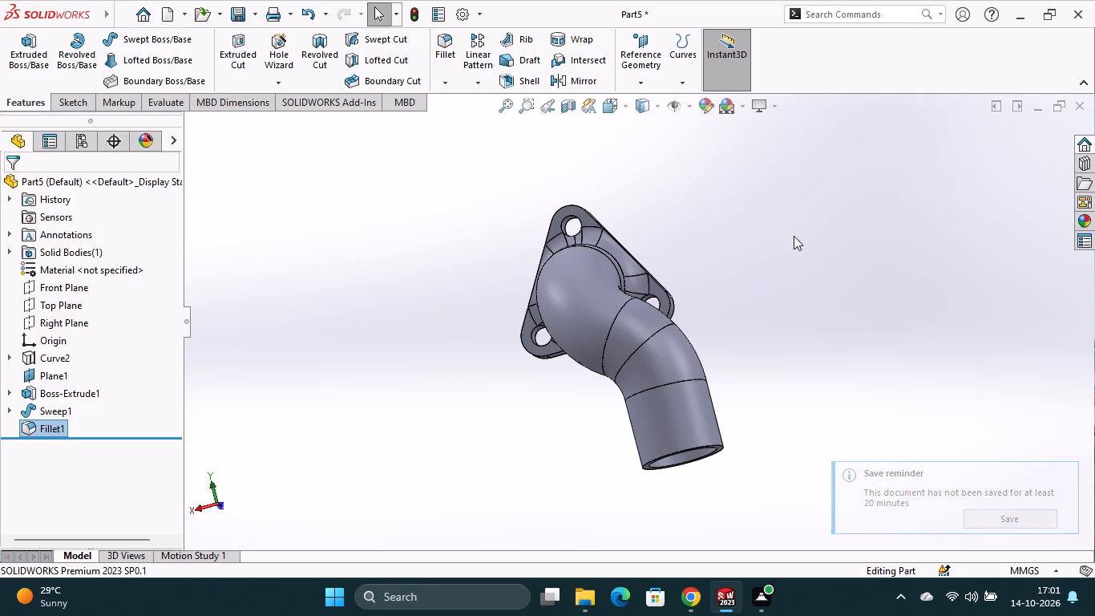
# Set the model to the isometric view orientation.
pyautogui.click(626, 111)
pyautogui.click(704, 154)
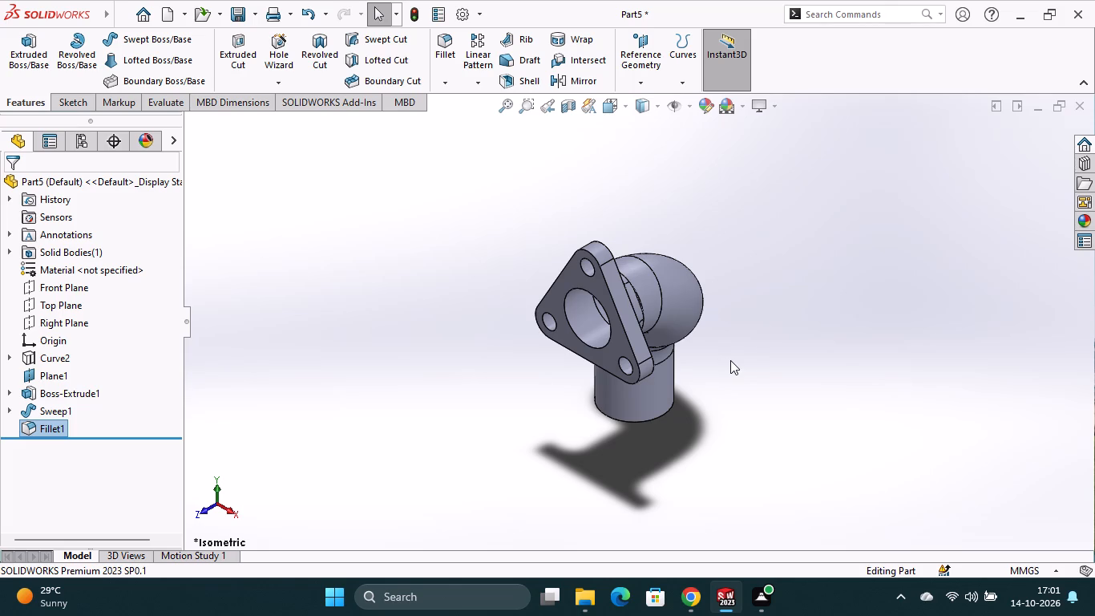
# Save the part as a SOLIDWORKS Part named PART 8 in the PART8 folder.
pyautogui.hotkey('ctrl', 's')
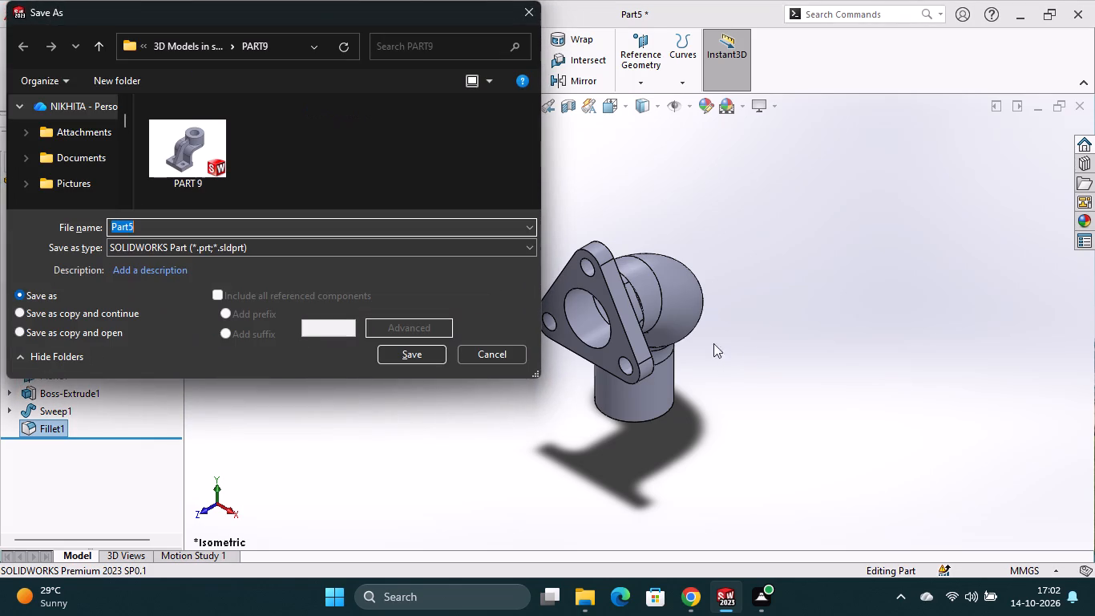
pyautogui.click(232, 48)
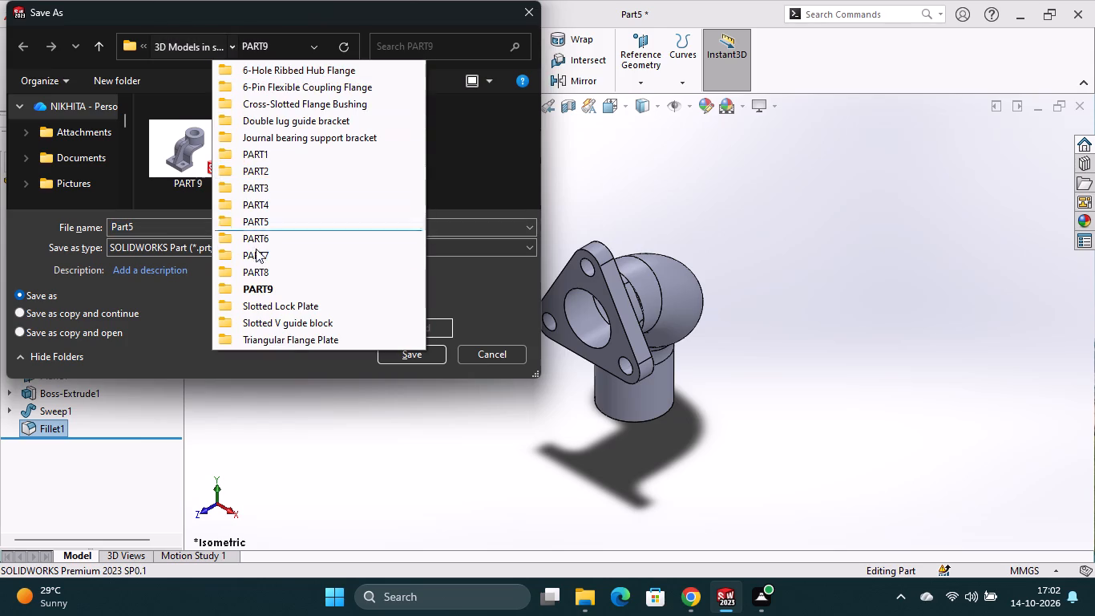
pyautogui.doubleClick(277, 276)
pyautogui.click(305, 232)
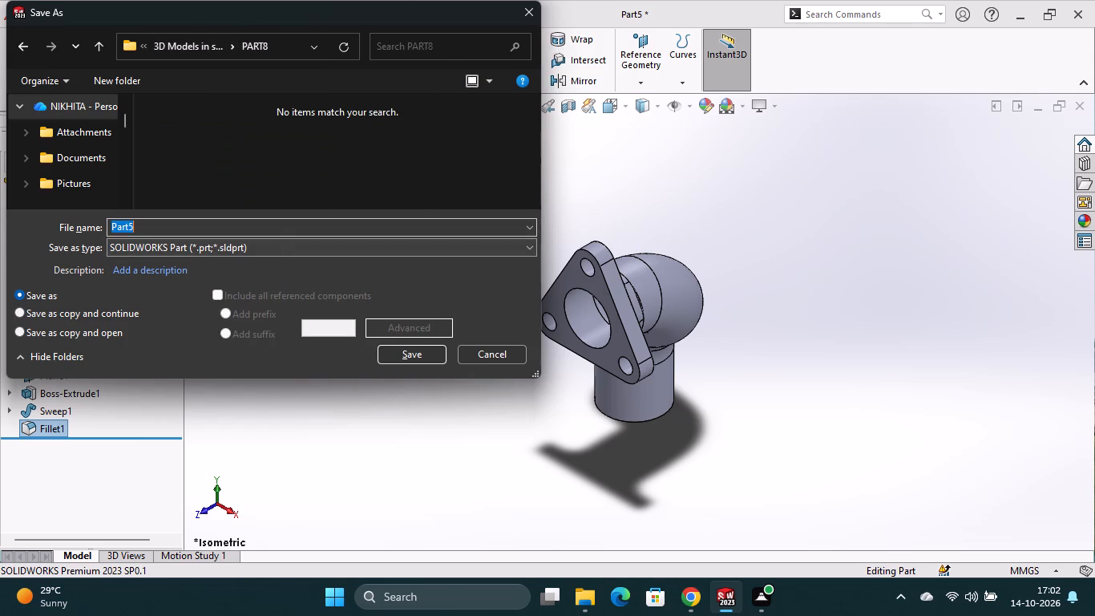
pyautogui.press('BackSpace')
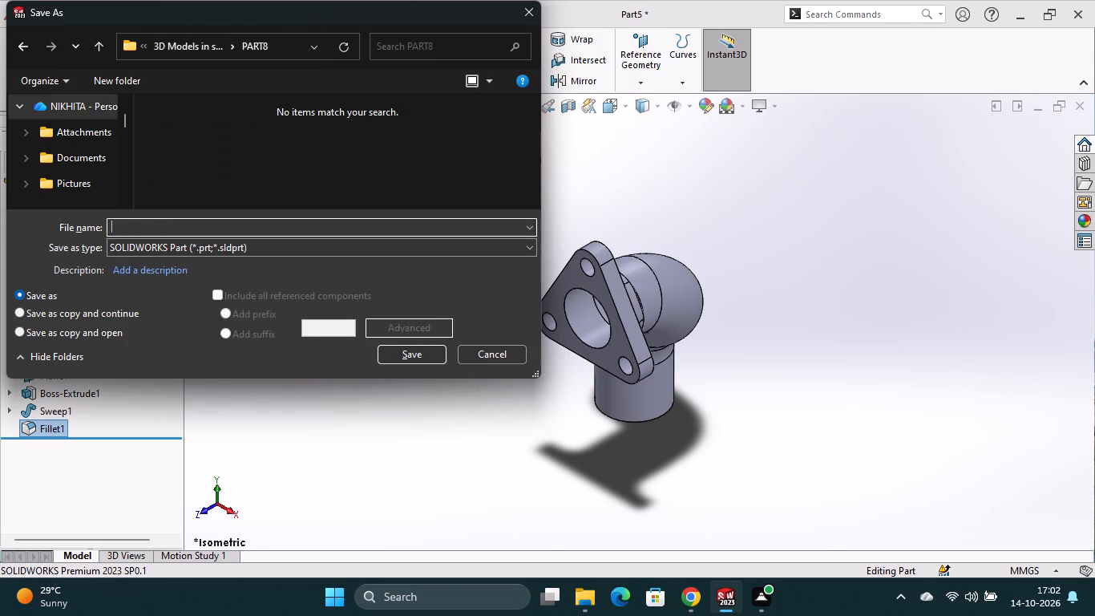
pyautogui.write('PART 8')
pyautogui.press('Return')
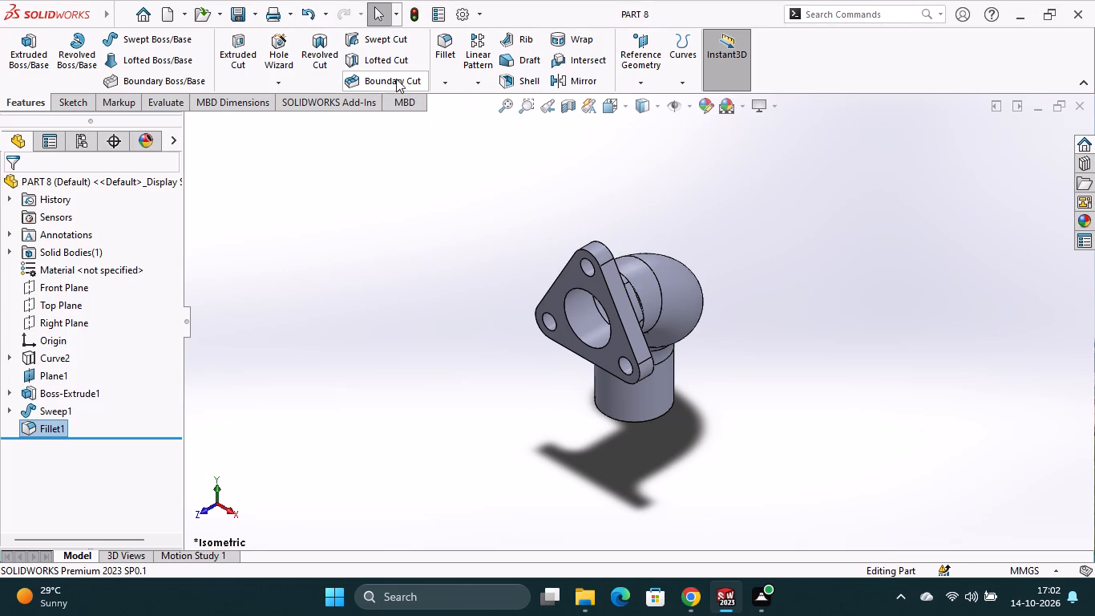
# Save a PDF copy of the isometric view as PART 8 in the PART8 folder.
pyautogui.click(255, 15)
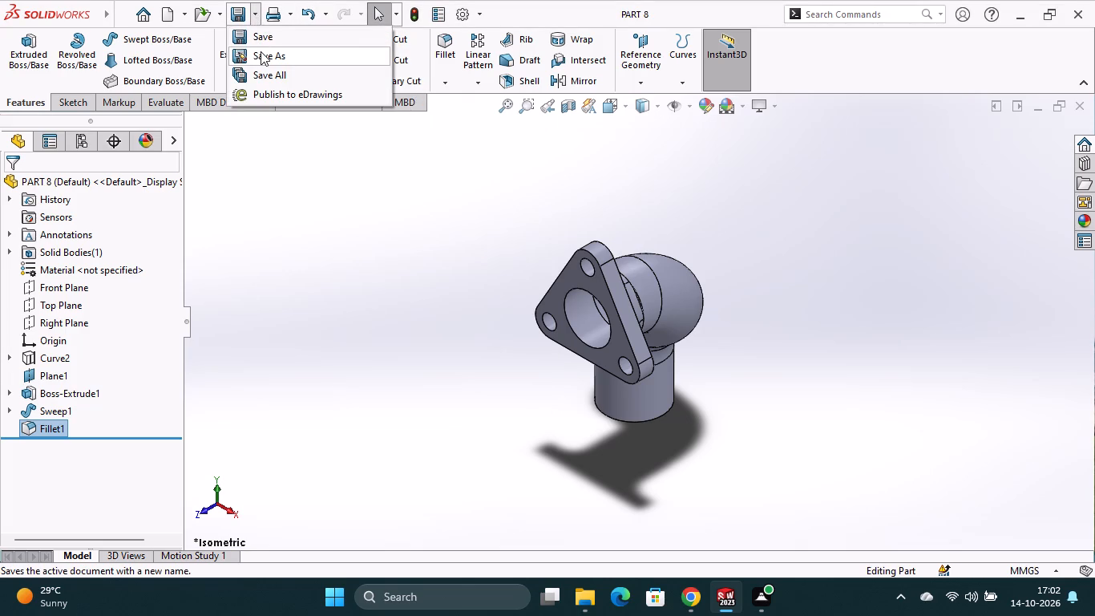
pyautogui.click(261, 52)
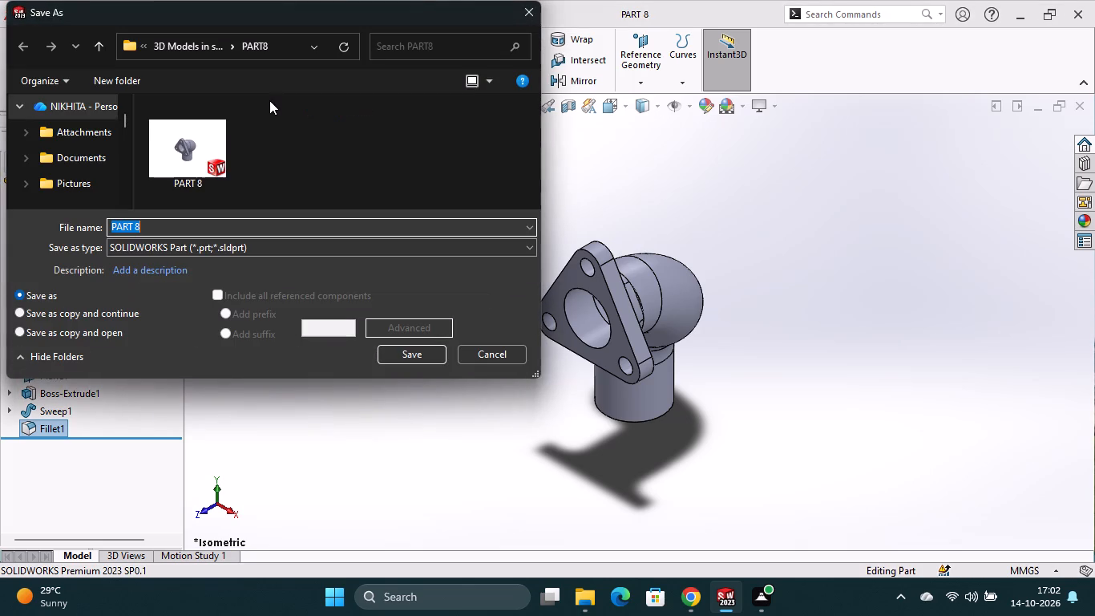
pyautogui.click(259, 253)
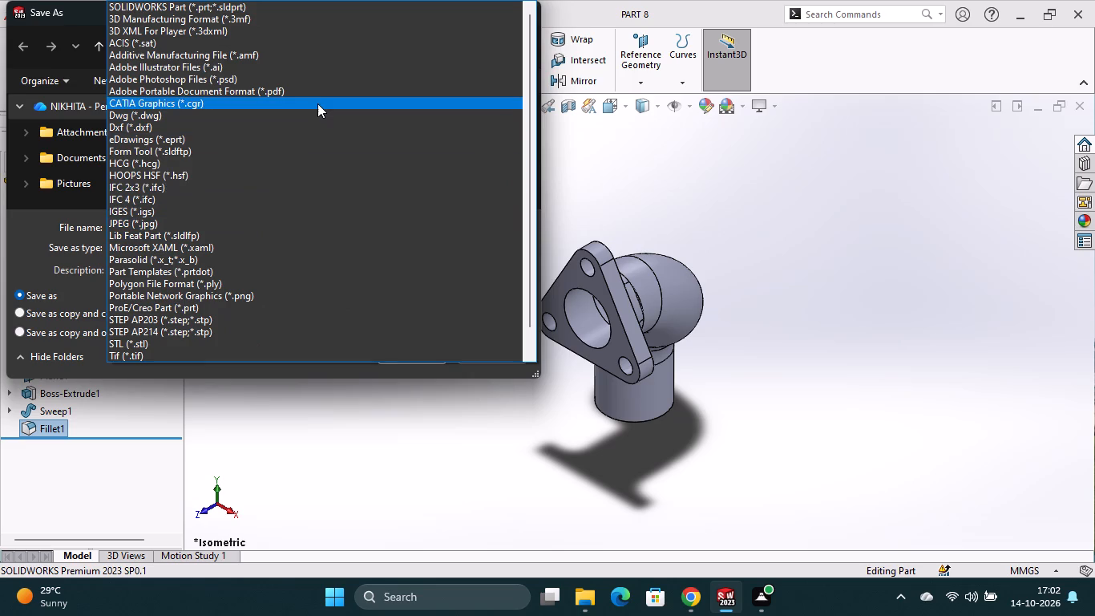
pyautogui.click(328, 93)
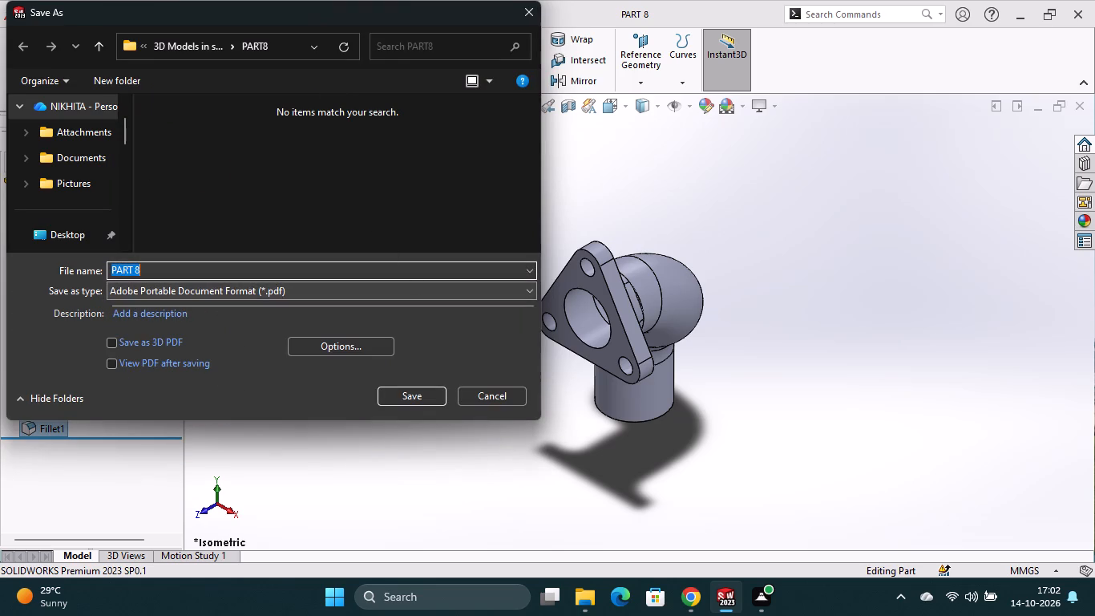
pyautogui.click(418, 395)
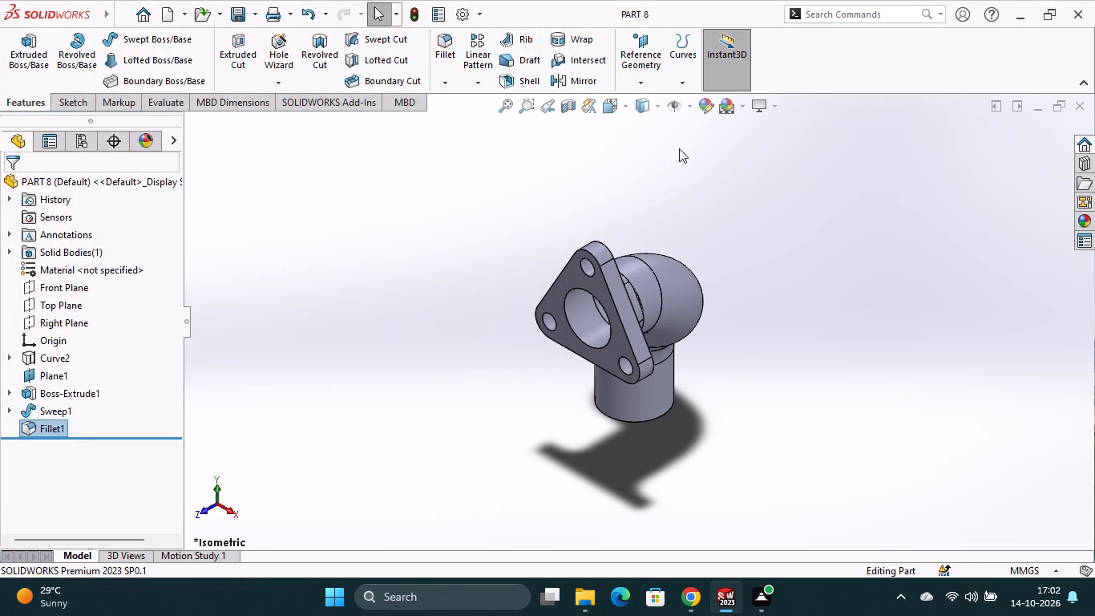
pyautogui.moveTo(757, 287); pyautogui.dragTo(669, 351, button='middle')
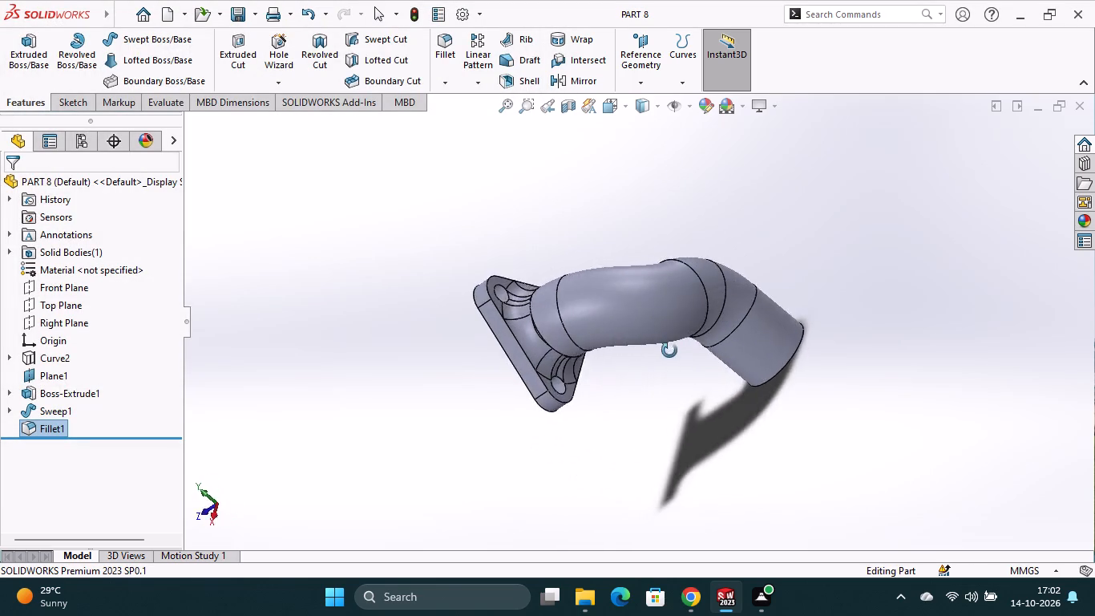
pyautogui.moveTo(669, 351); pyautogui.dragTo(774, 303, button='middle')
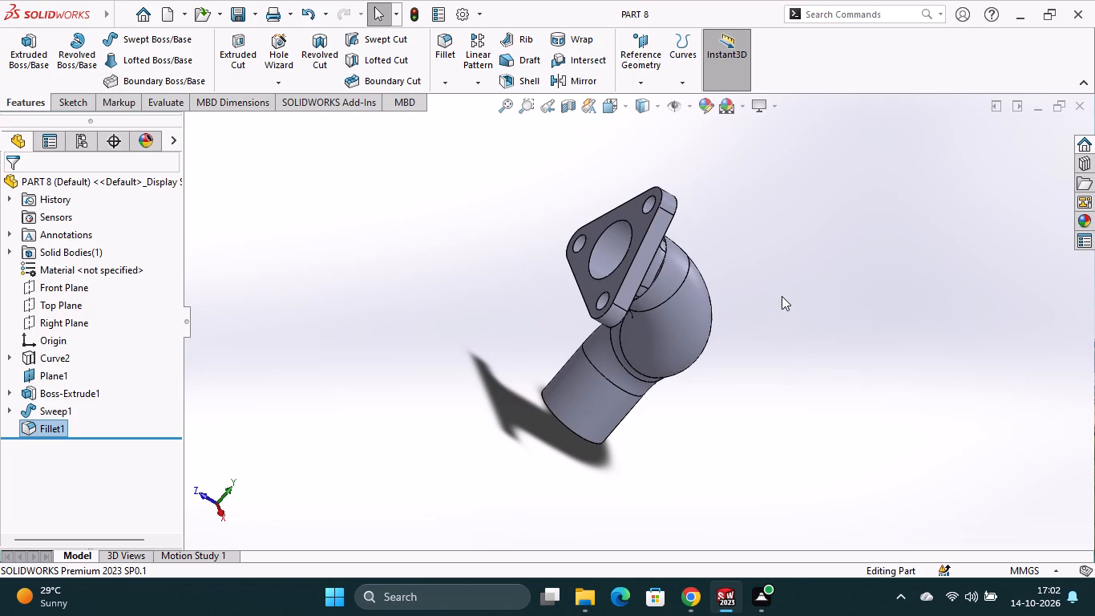